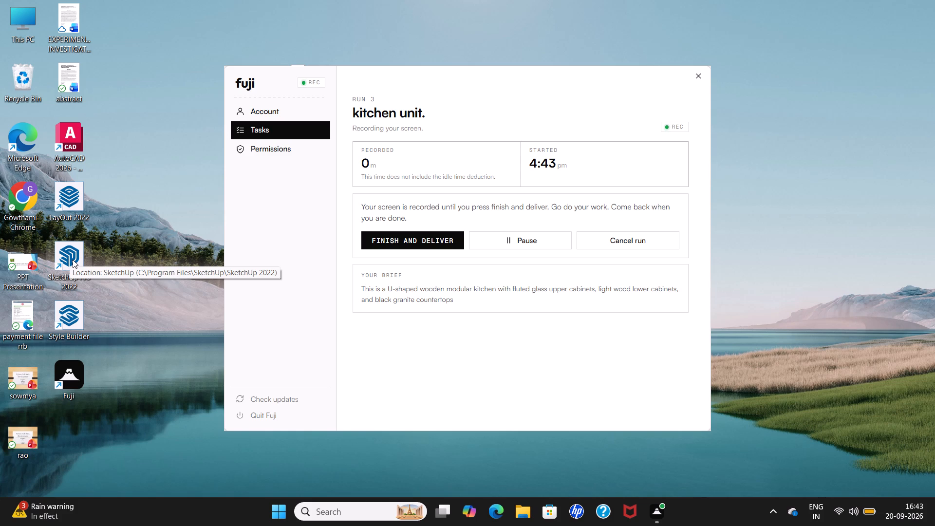
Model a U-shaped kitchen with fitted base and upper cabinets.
Launch SketchUp Pro 2022 from the desktop.
double_click(73, 260)
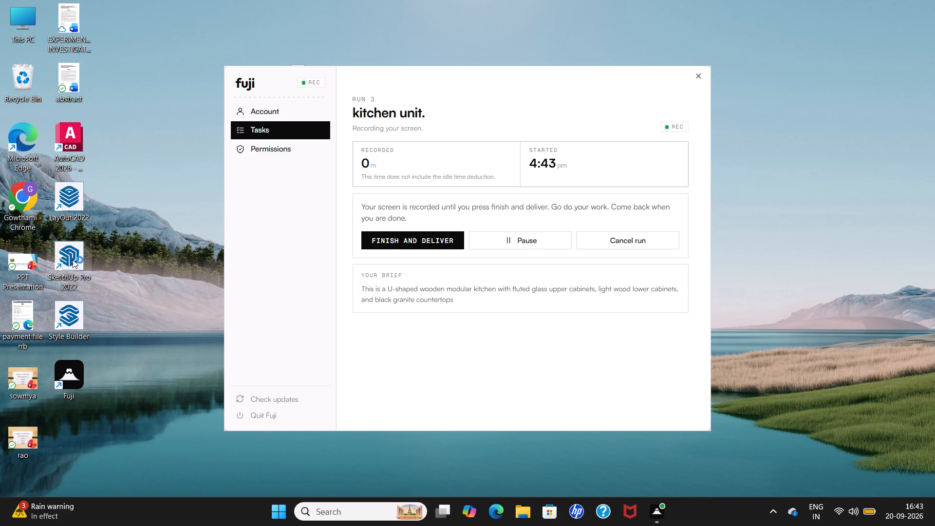
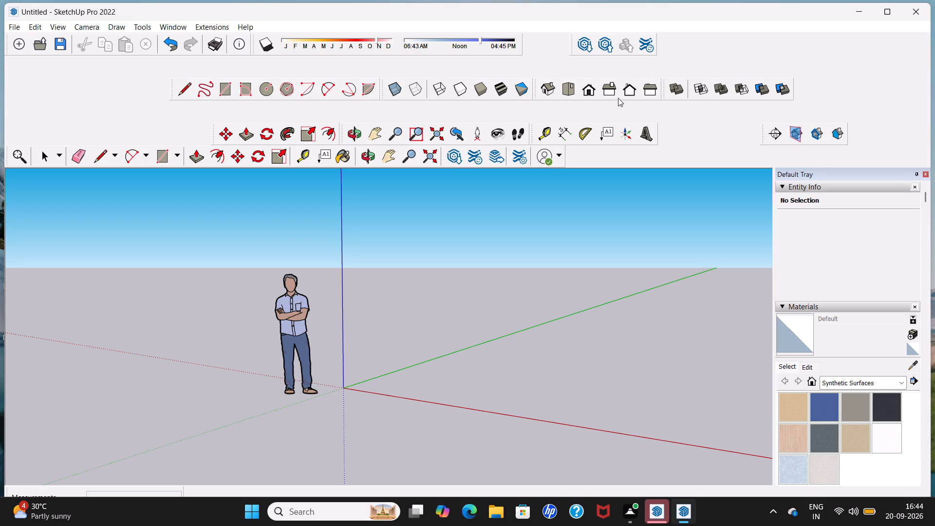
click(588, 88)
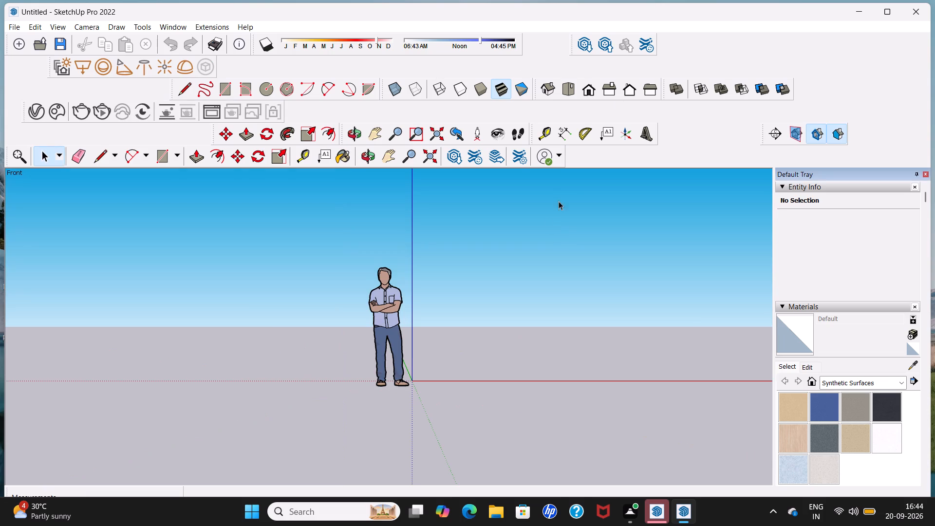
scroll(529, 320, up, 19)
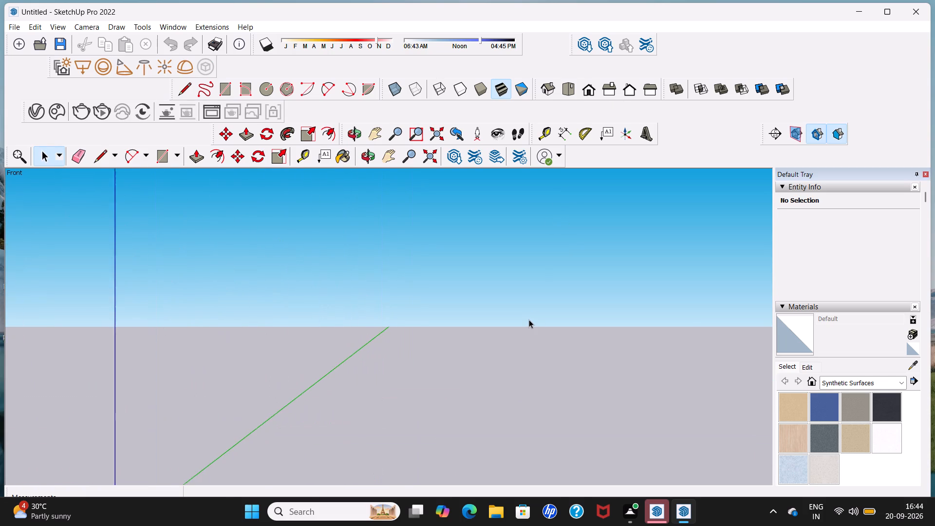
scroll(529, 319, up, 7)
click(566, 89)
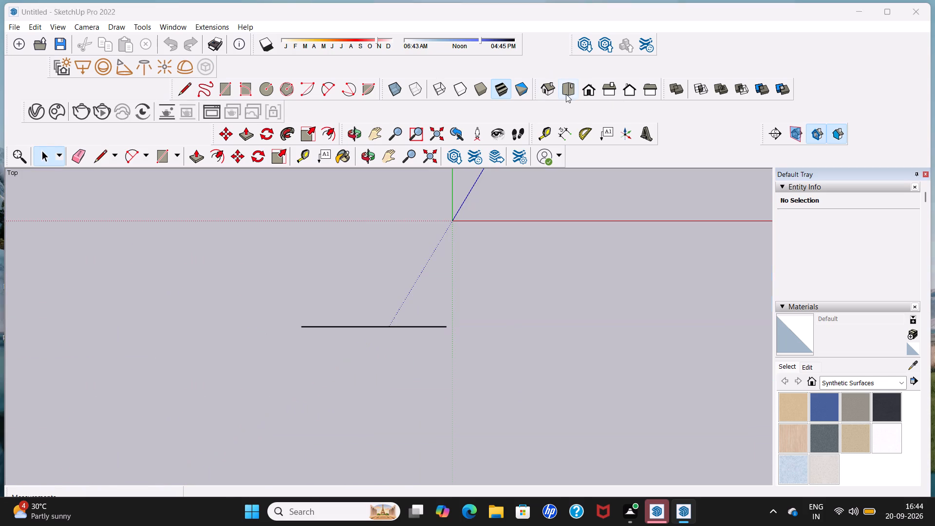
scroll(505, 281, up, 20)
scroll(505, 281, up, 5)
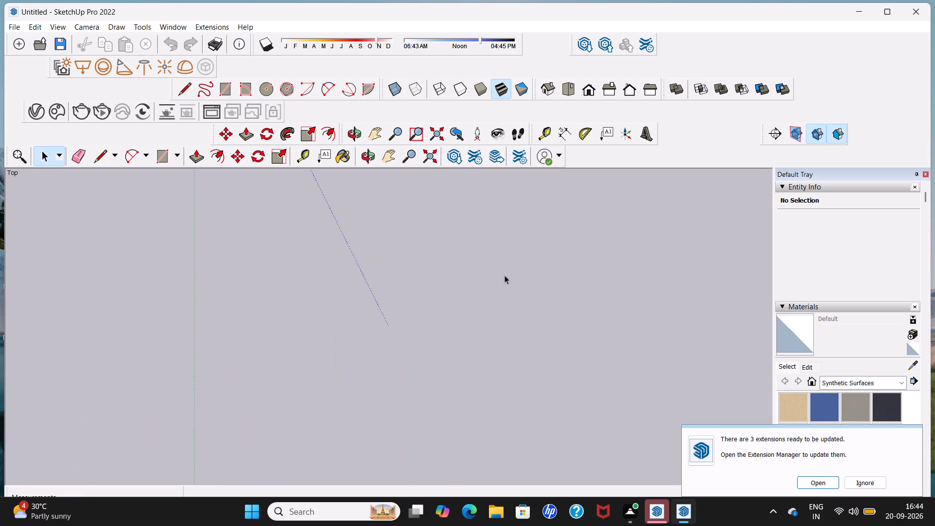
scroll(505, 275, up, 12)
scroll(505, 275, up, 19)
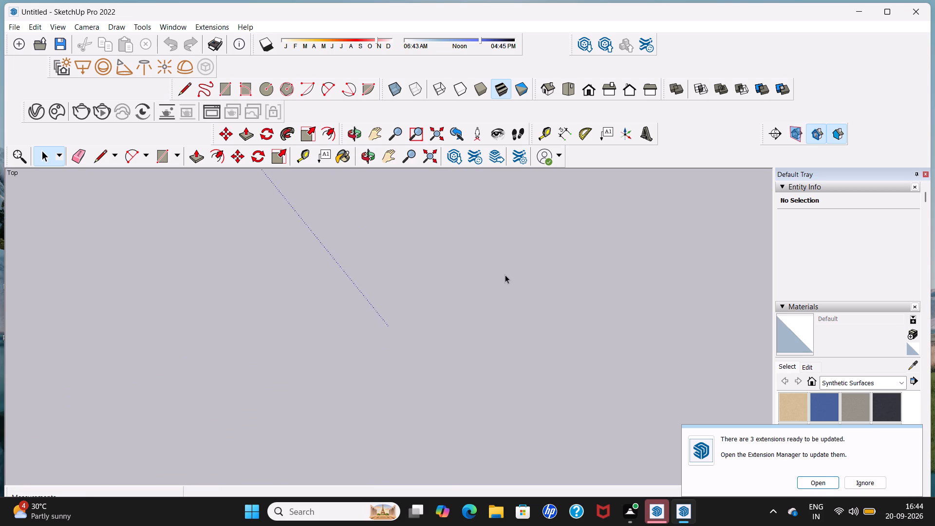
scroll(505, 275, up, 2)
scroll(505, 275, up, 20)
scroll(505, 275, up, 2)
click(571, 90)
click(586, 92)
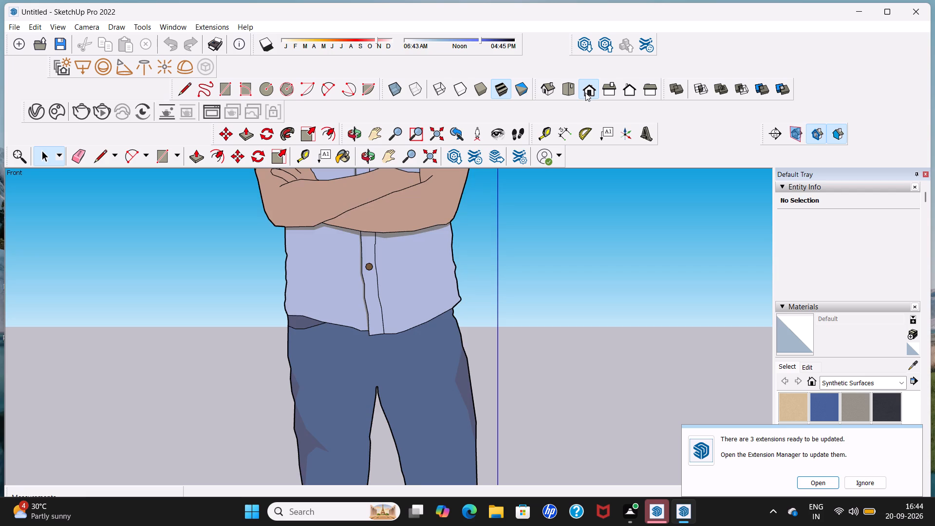
In the top view, draw a 13' line along the red axis in the empty area beyond the origin.
click(574, 93)
scroll(517, 262, up, 5)
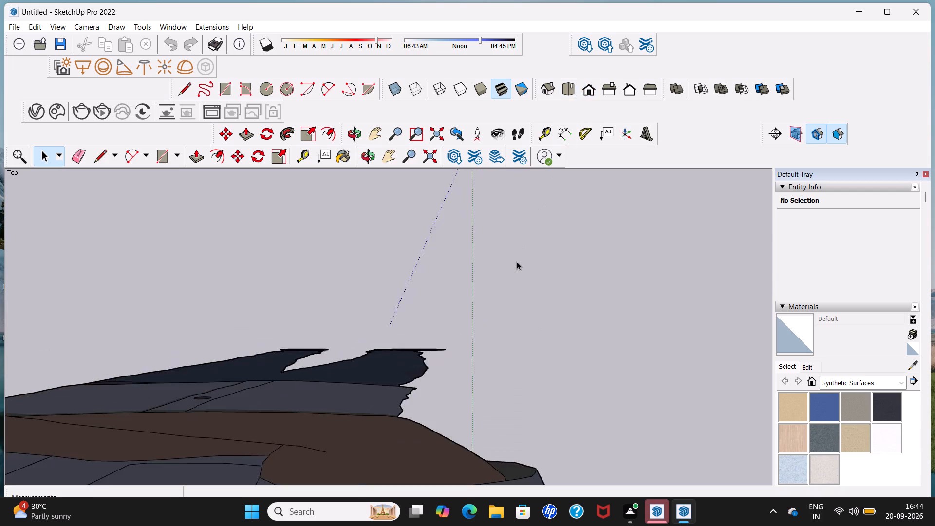
scroll(517, 262, up, 18)
scroll(518, 260, down, 15)
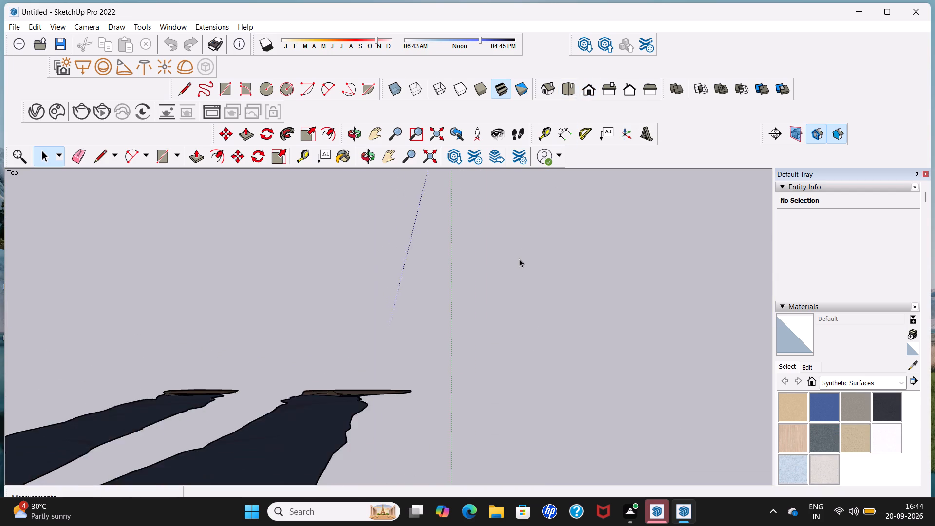
scroll(519, 259, down, 20)
scroll(519, 259, down, 15)
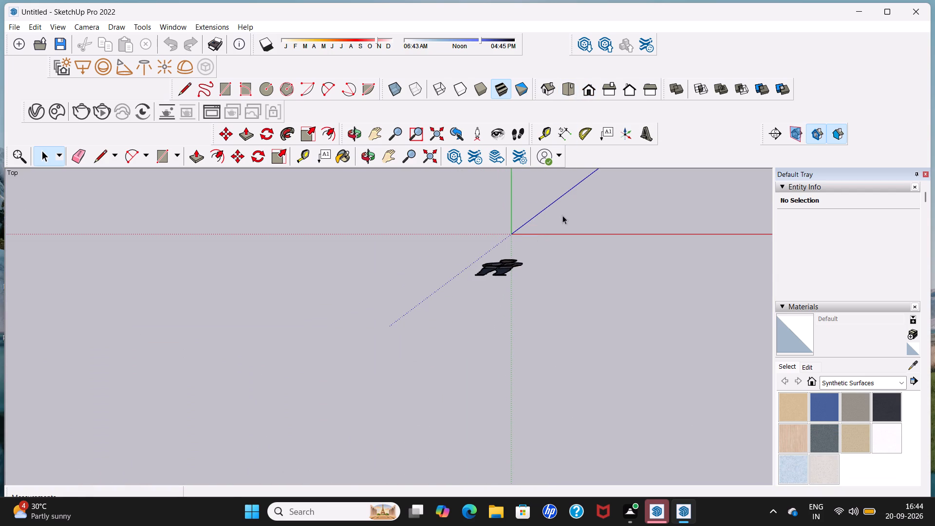
click(388, 157)
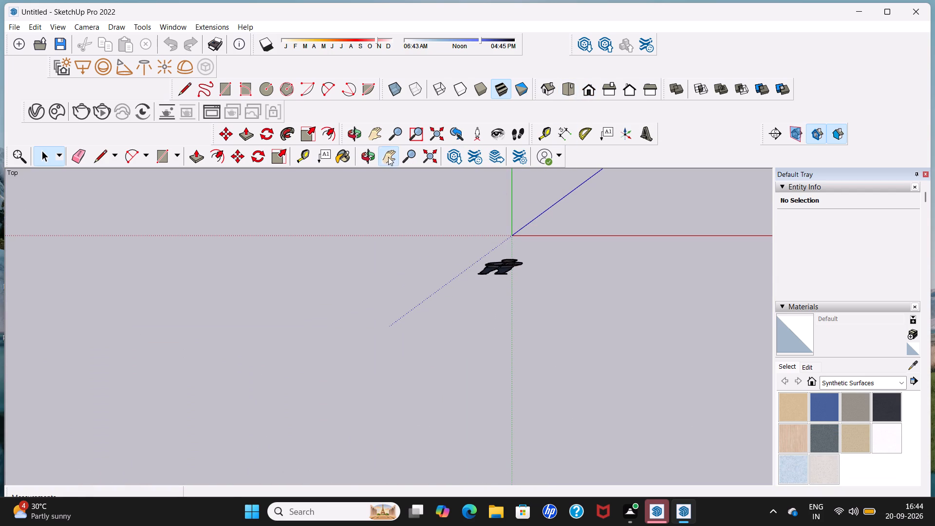
drag(530, 215, 67, 429)
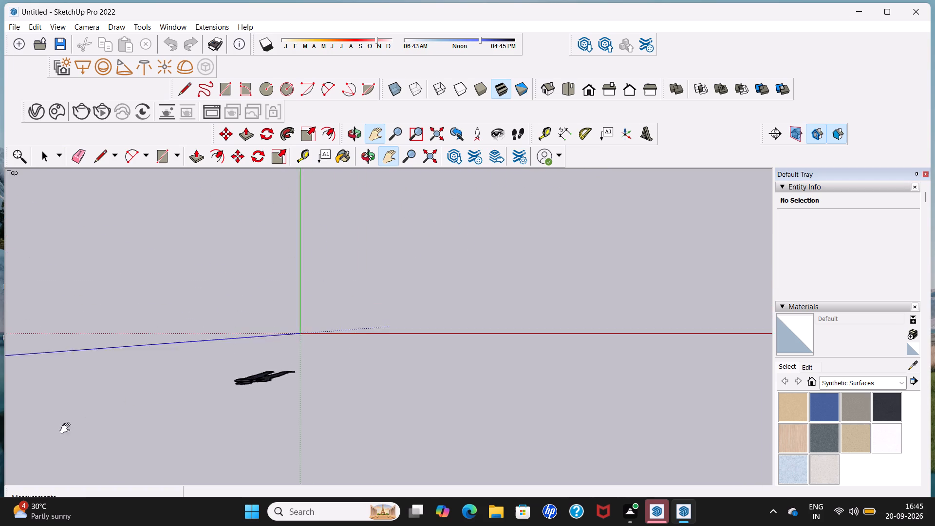
drag(67, 429, 34, 436)
drag(364, 326, 303, 422)
drag(321, 399, 316, 402)
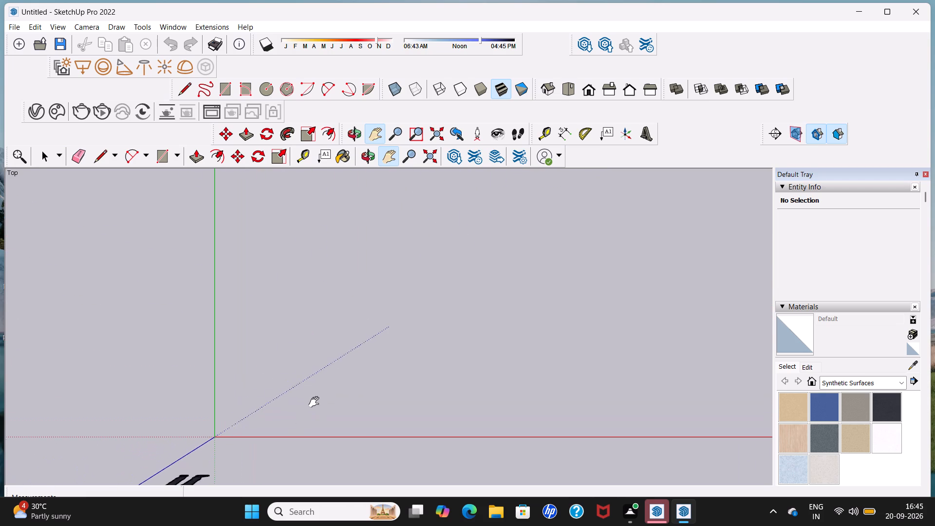
drag(316, 402, 206, 447)
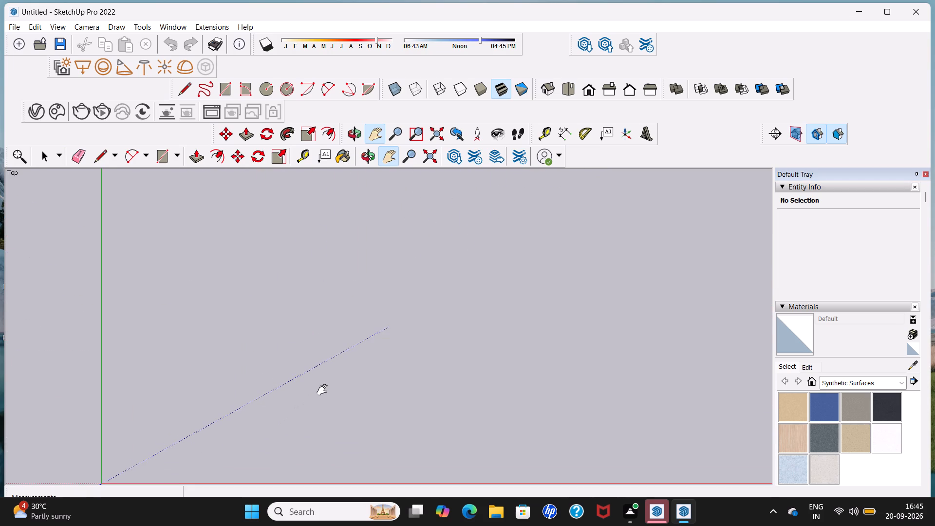
scroll(324, 390, up, 9)
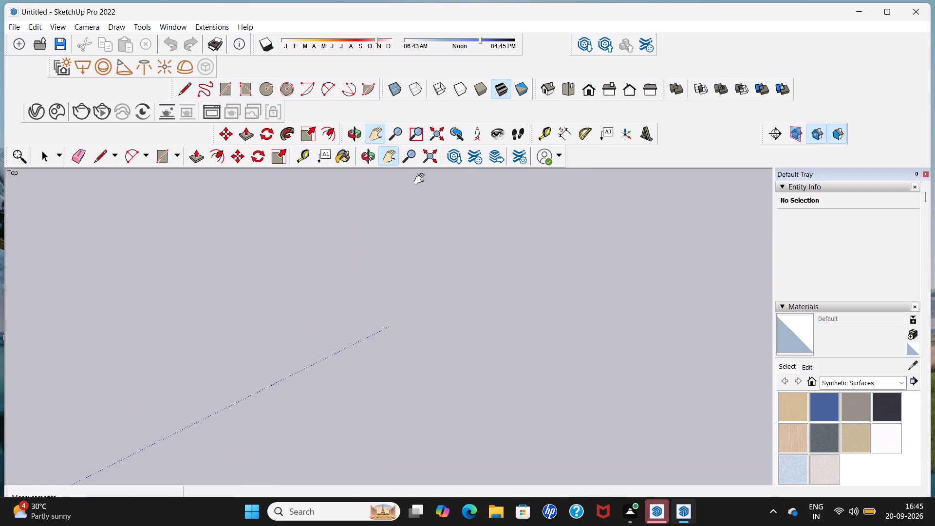
click(185, 92)
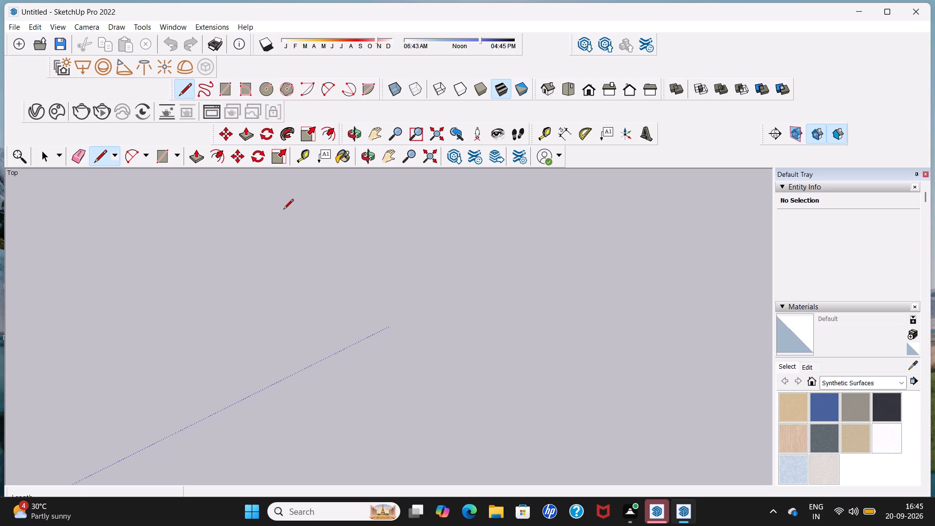
click(281, 198)
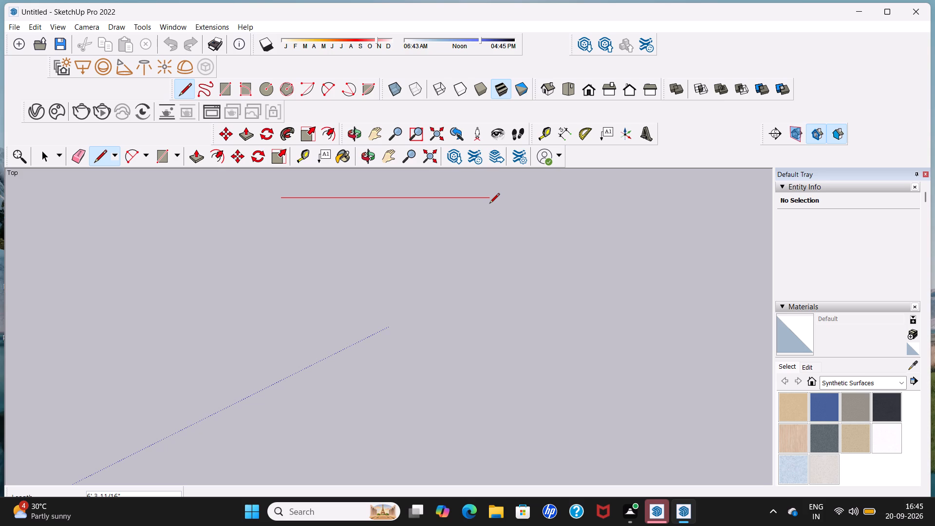
key(1)
key(3)
key(apostrophe)
key(Return)
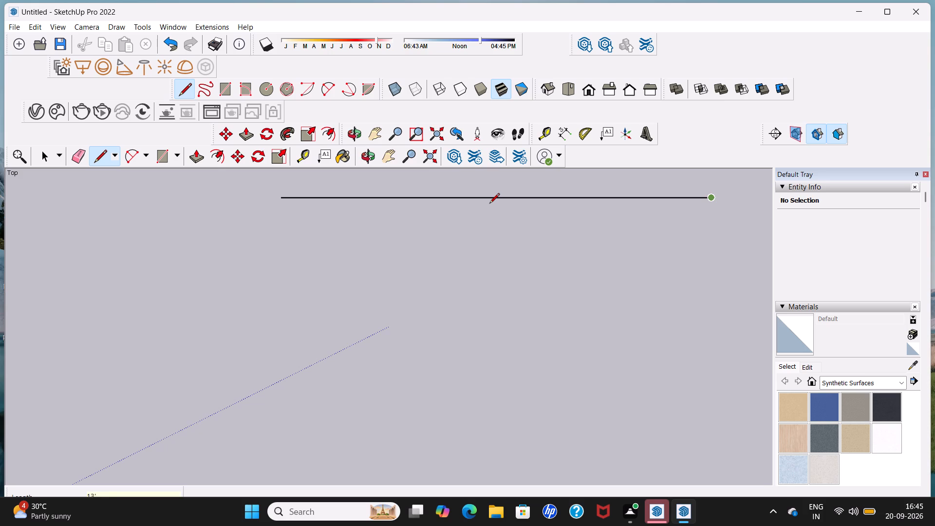
Complete the 13' by 10' rectangular floor from the line's end with a 10' side, a 13' side and a closing edge.
click(710, 200)
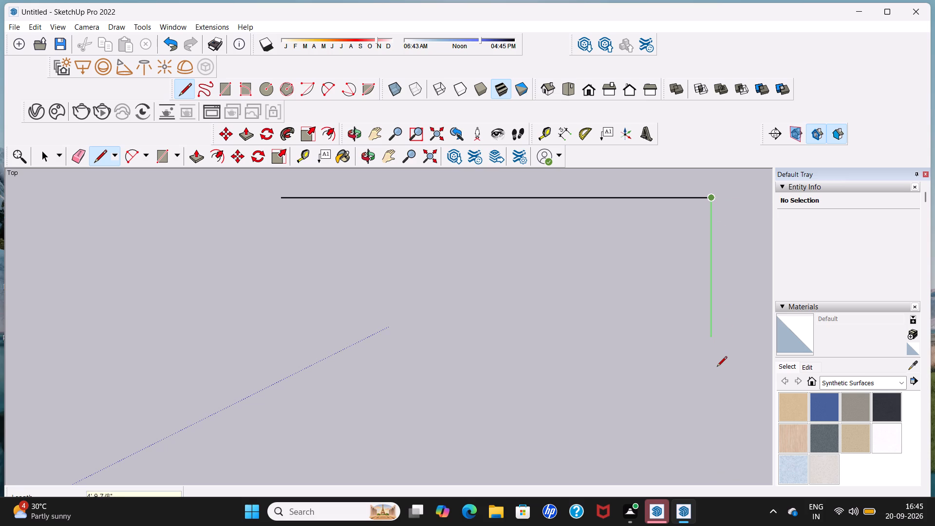
key(1)
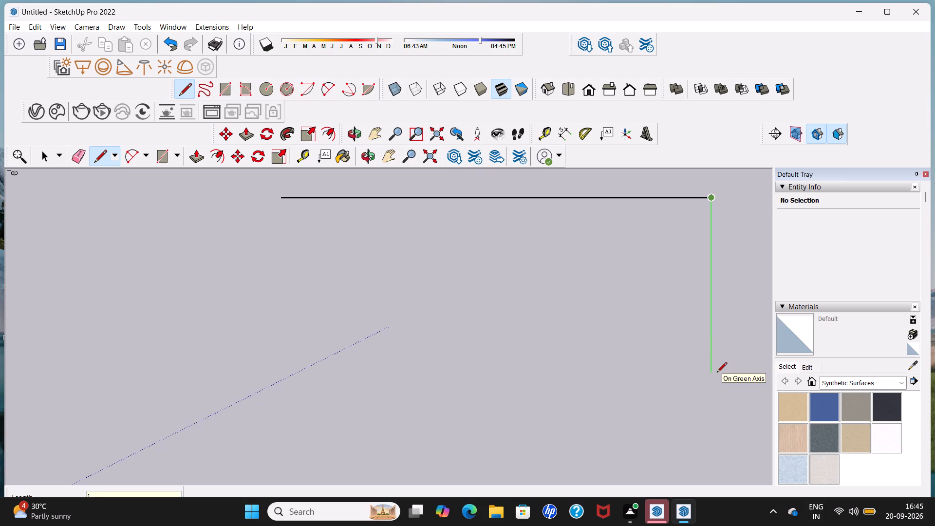
key(0)
key(apostrophe)
key(Return)
scroll(721, 405, down, 4)
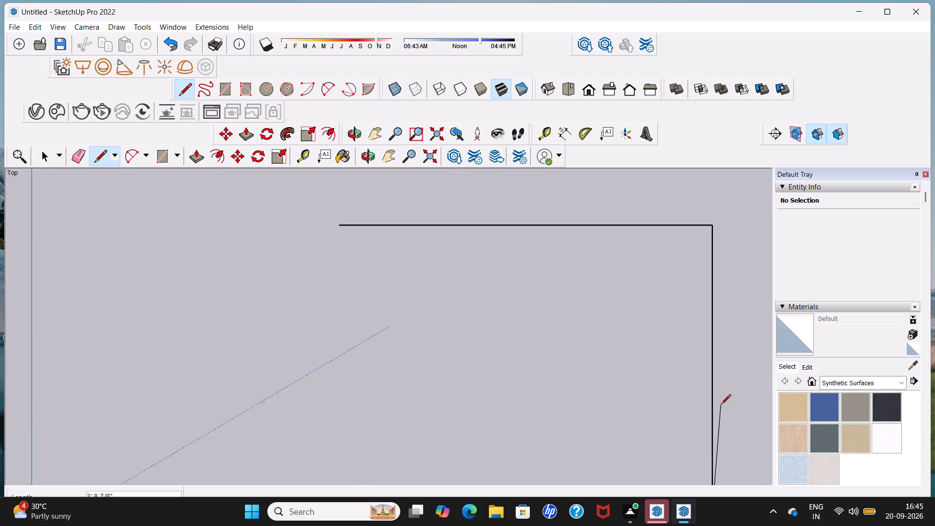
scroll(721, 405, down, 12)
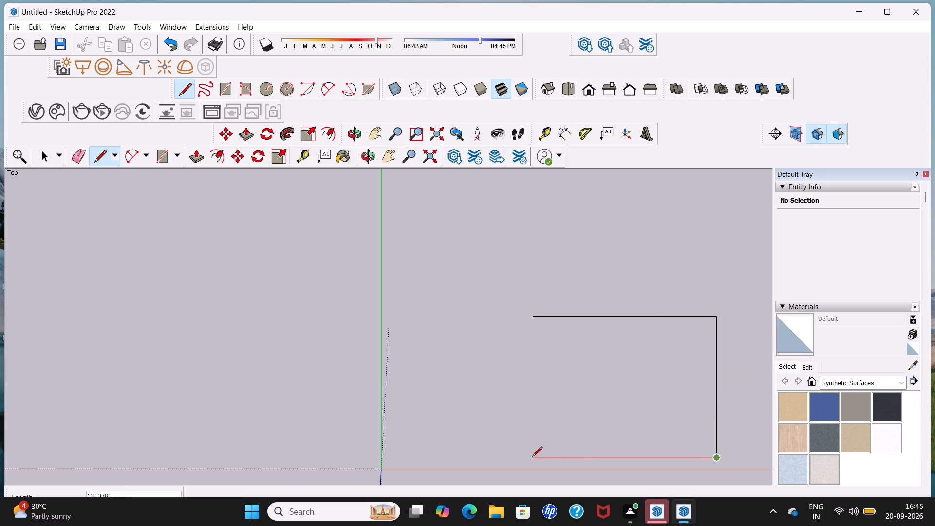
text(13)
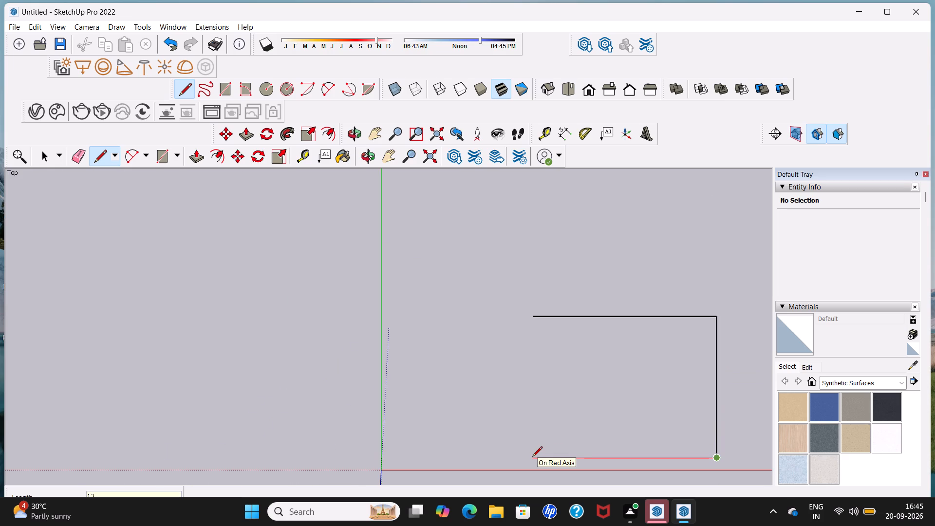
key(apostrophe)
key(Return)
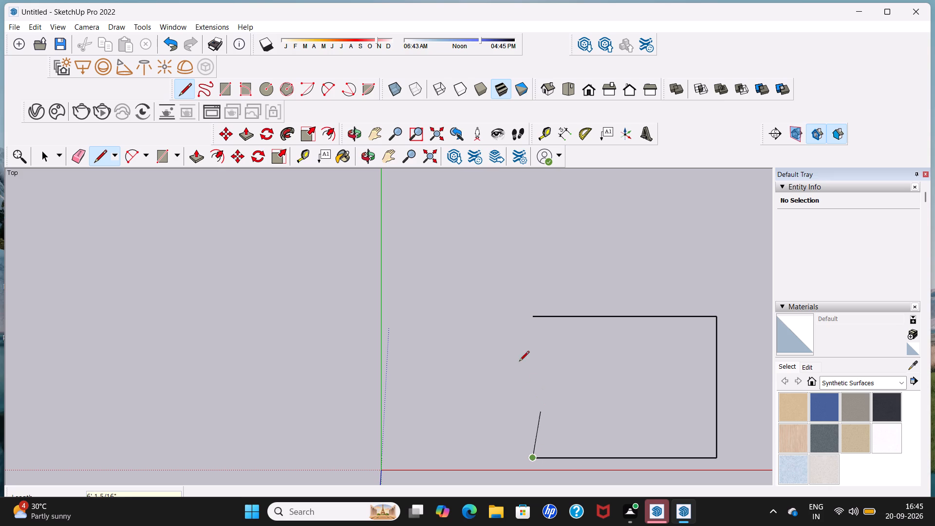
click(535, 318)
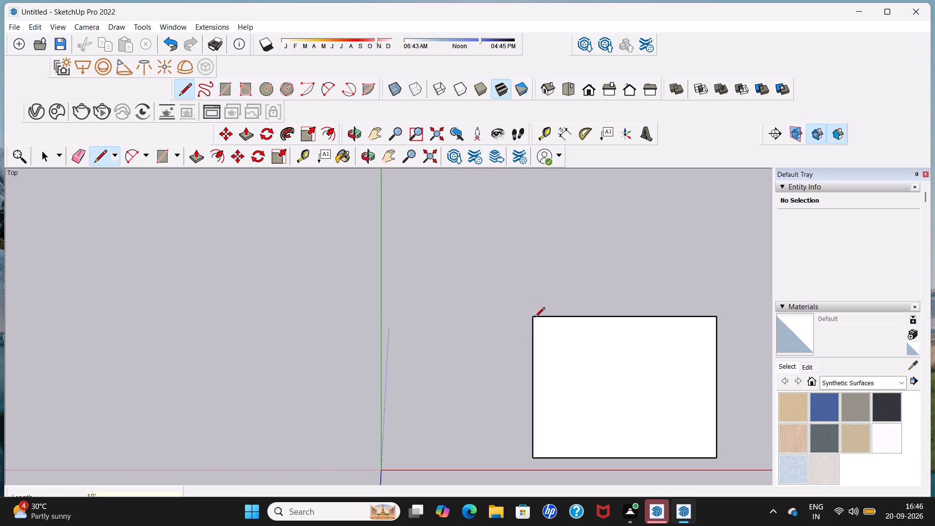
key(space)
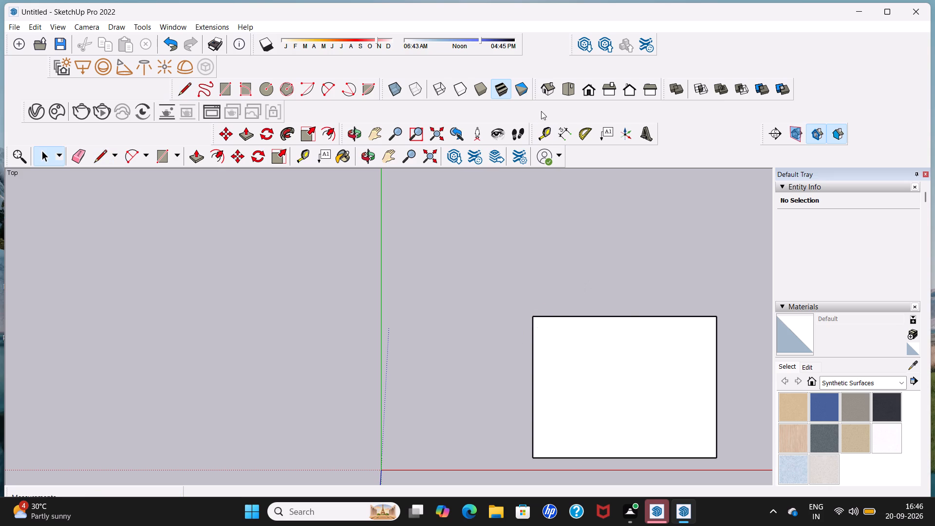
Push/Pull the 13' by 10' floor rectangle upward 10' to form a solid room box.
middle_drag(649, 420, 633, 296)
middle_drag(674, 473, 674, 467)
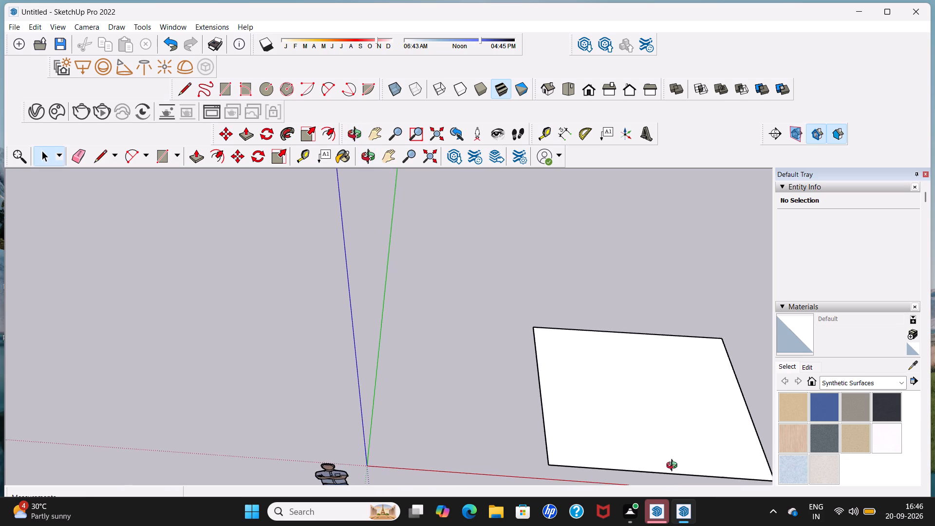
middle_drag(674, 467, 635, 355)
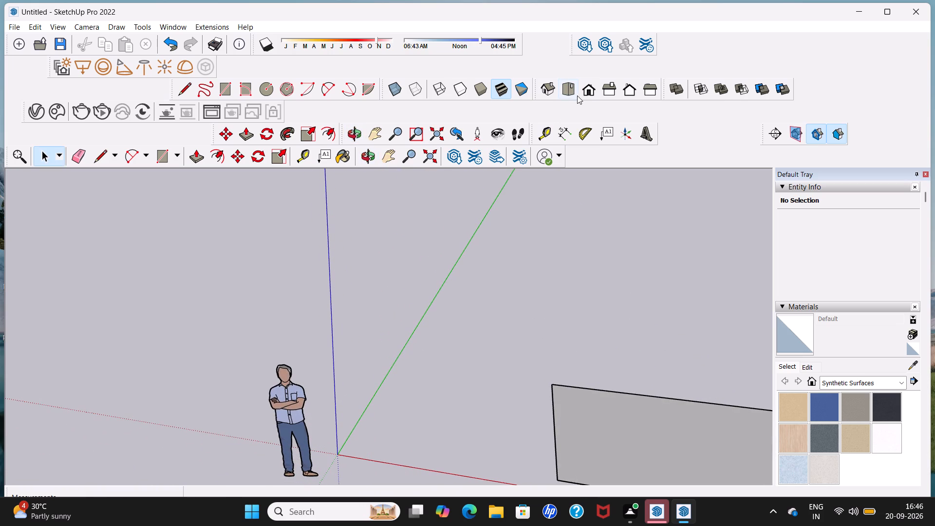
click(591, 91)
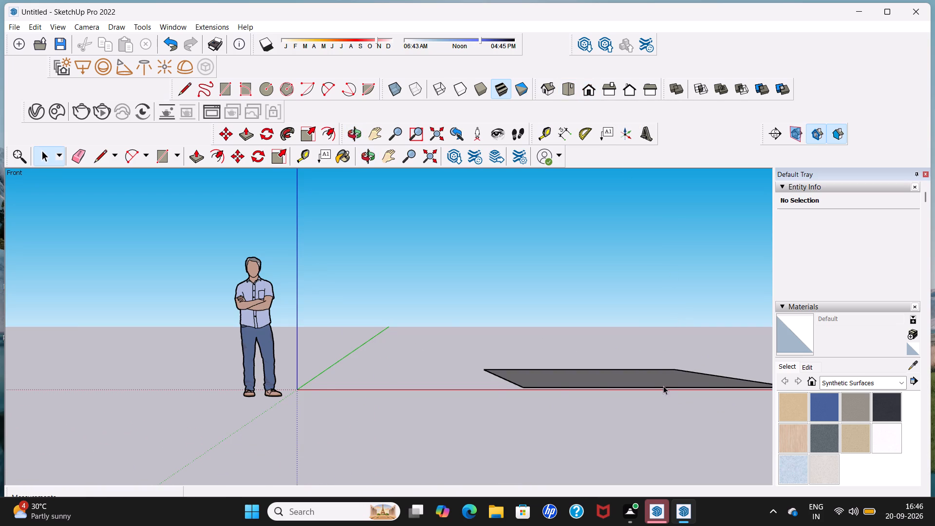
middle_drag(661, 382, 631, 376)
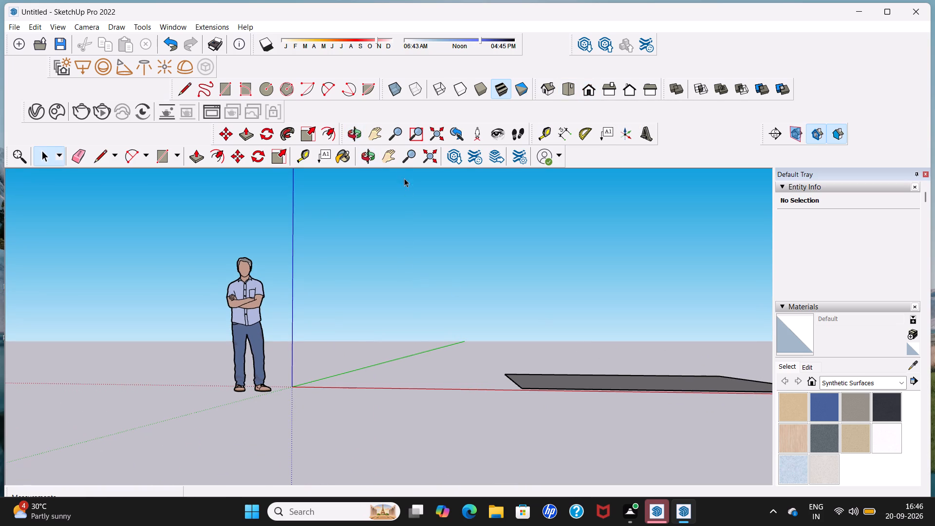
click(392, 161)
drag(598, 385, 598, 384)
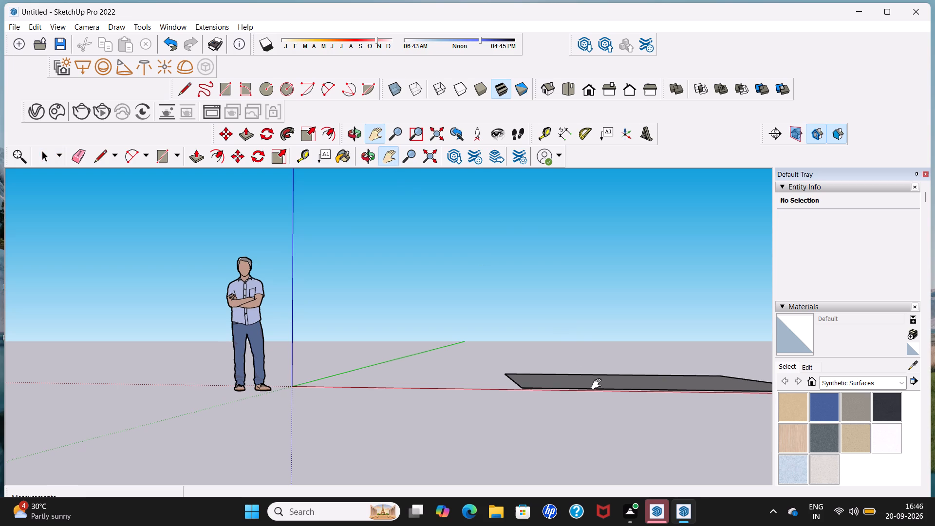
drag(598, 384, 355, 401)
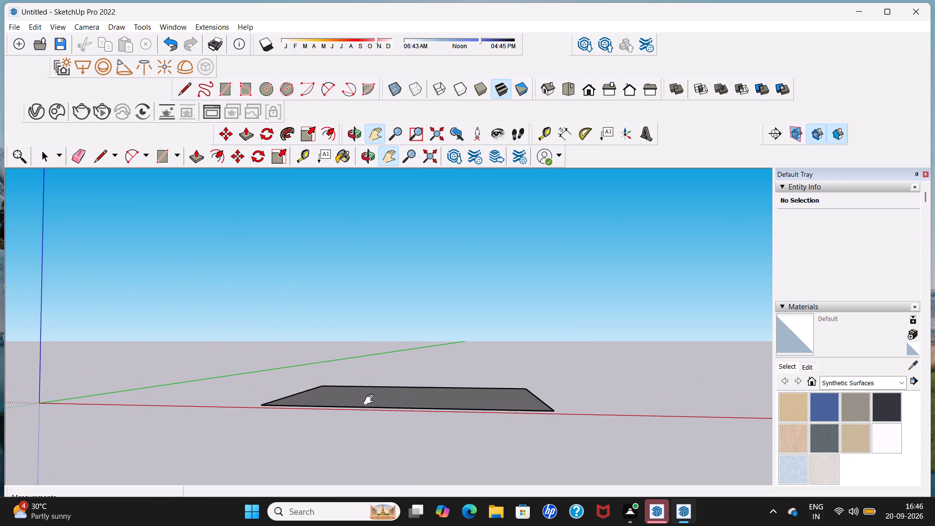
middle_drag(371, 400, 371, 473)
scroll(397, 446, up, 3)
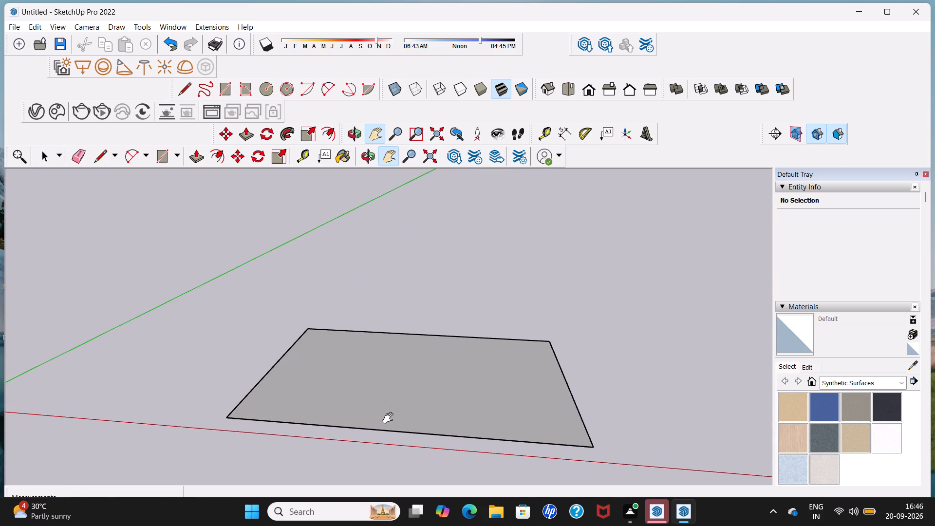
key(space)
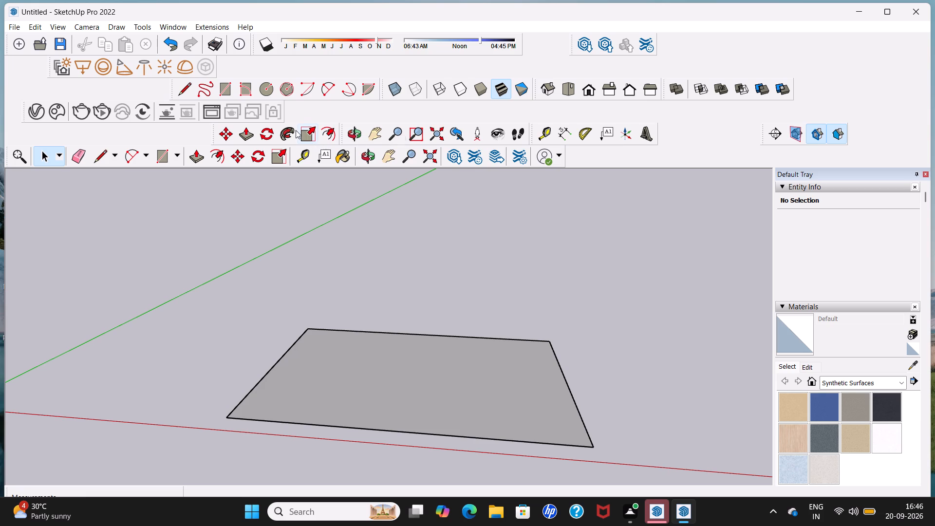
click(249, 132)
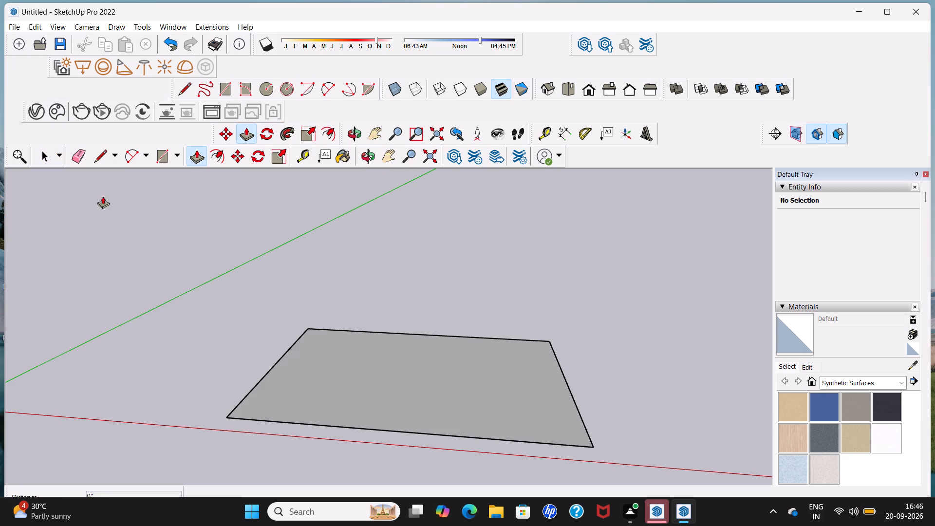
click(311, 396)
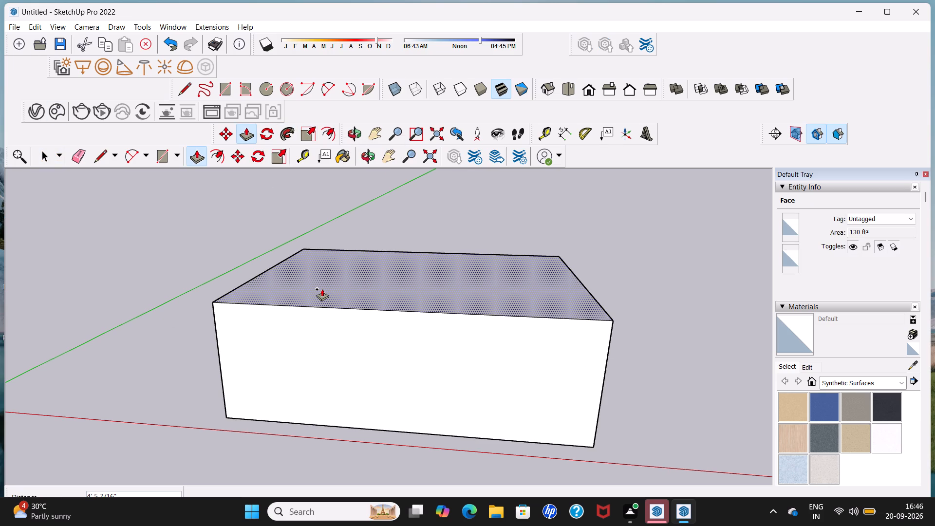
key(1)
key(0)
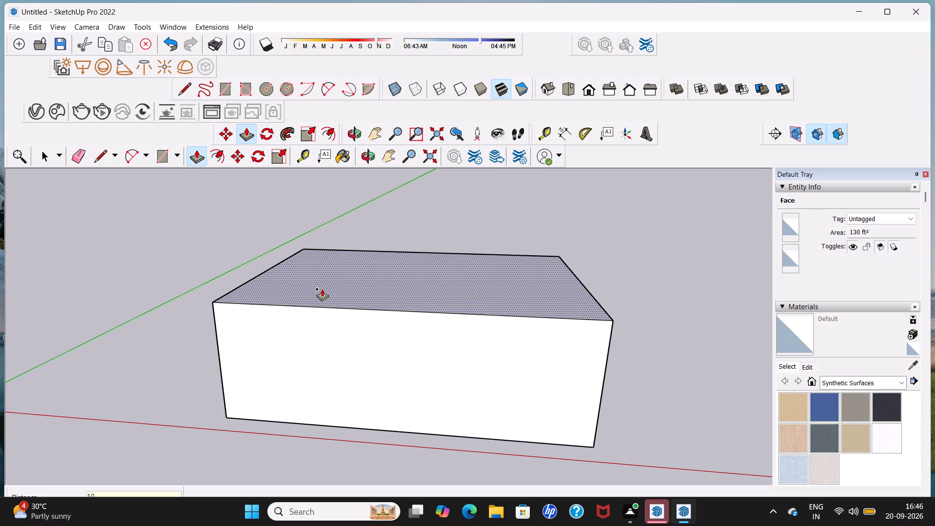
key(apostrophe)
key(Return)
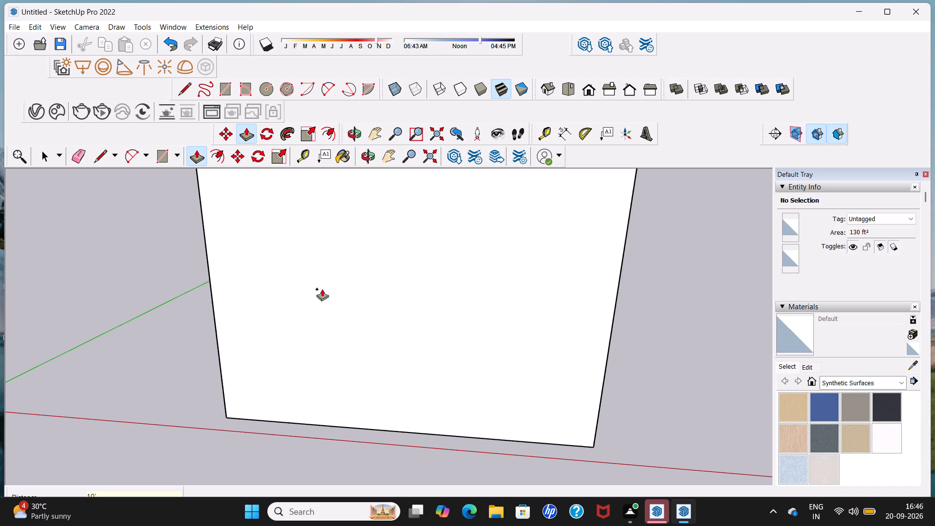
scroll(324, 291, down, 9)
key(space)
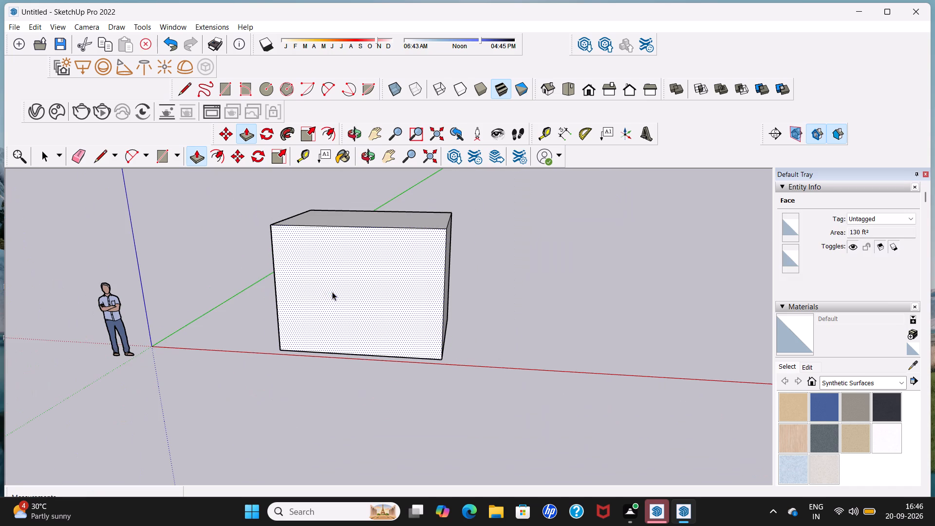
Open up the room box by deleting its front face, its top face and the leftover front top edge.
click(347, 277)
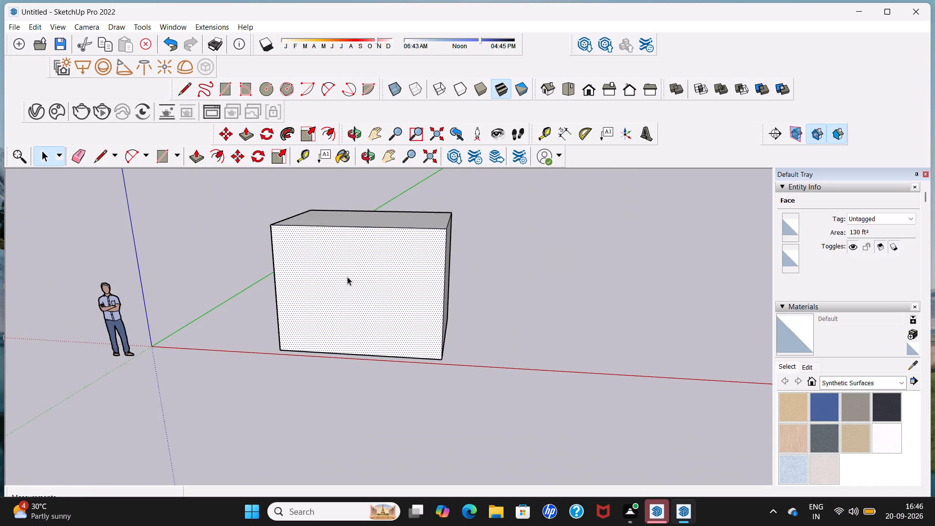
key(Delete)
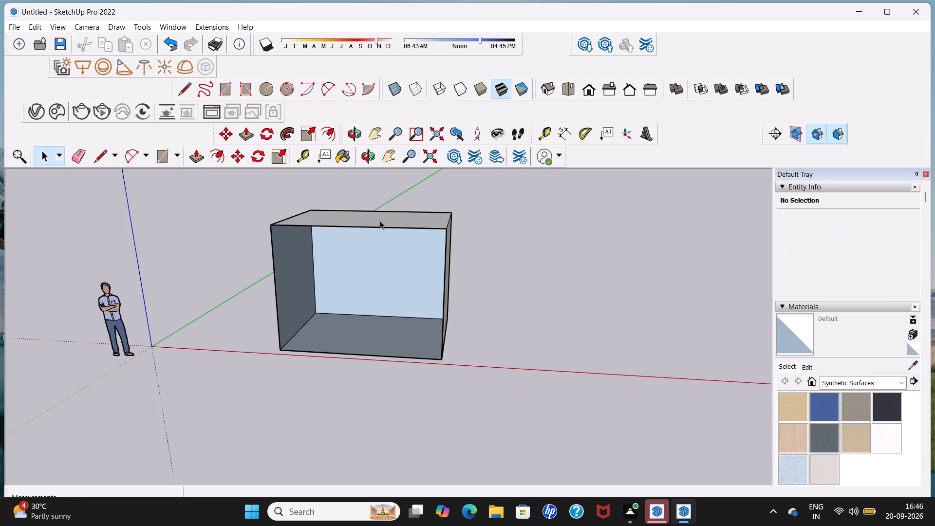
click(389, 222)
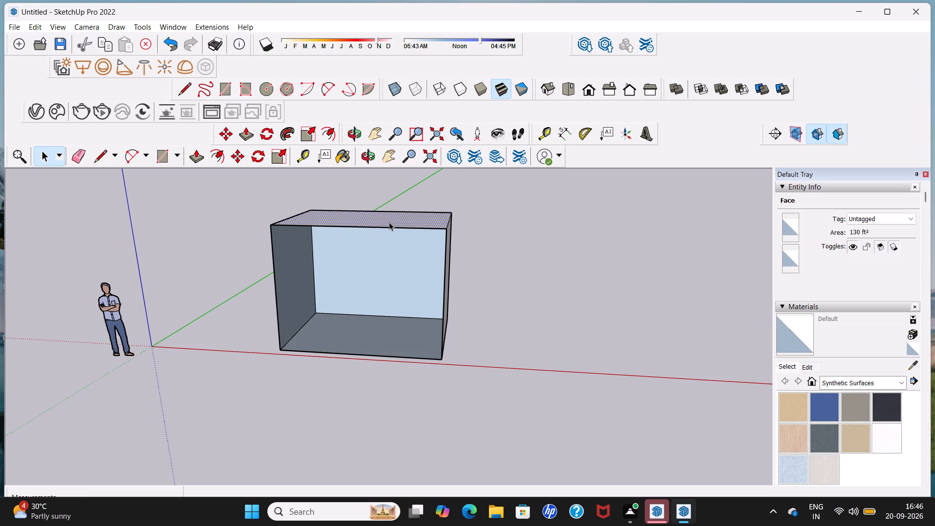
key(Delete)
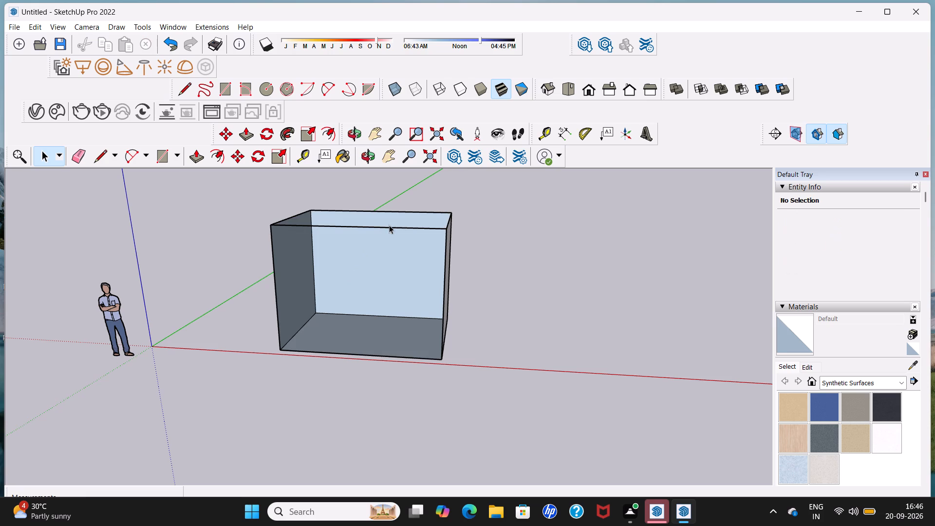
scroll(389, 228, up, 7)
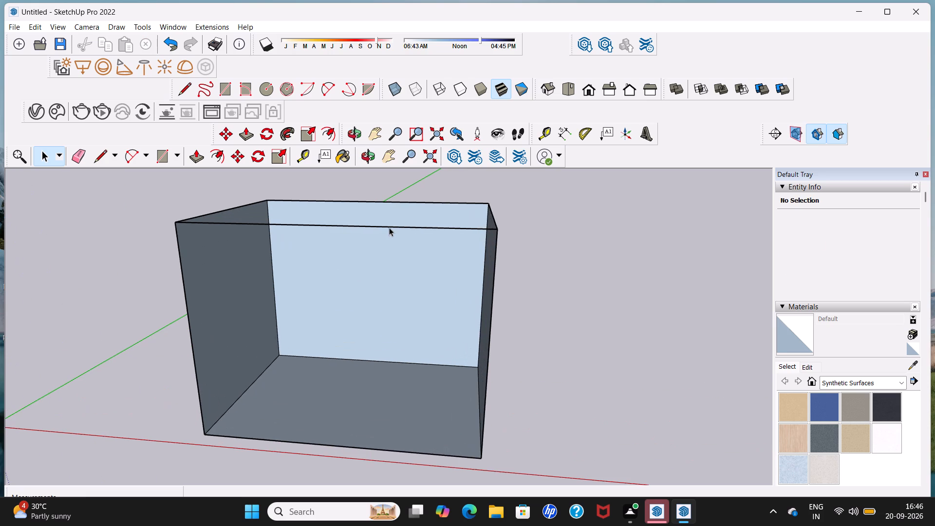
click(389, 226)
key(Delete)
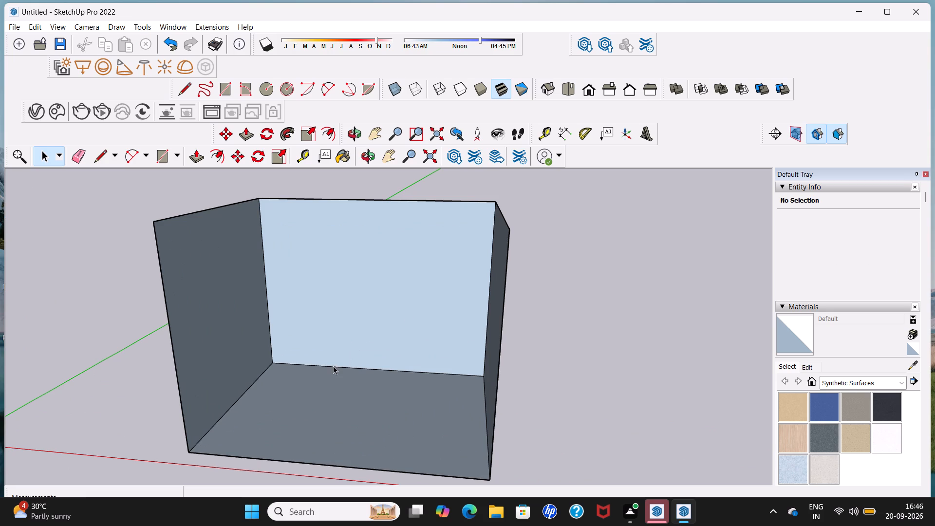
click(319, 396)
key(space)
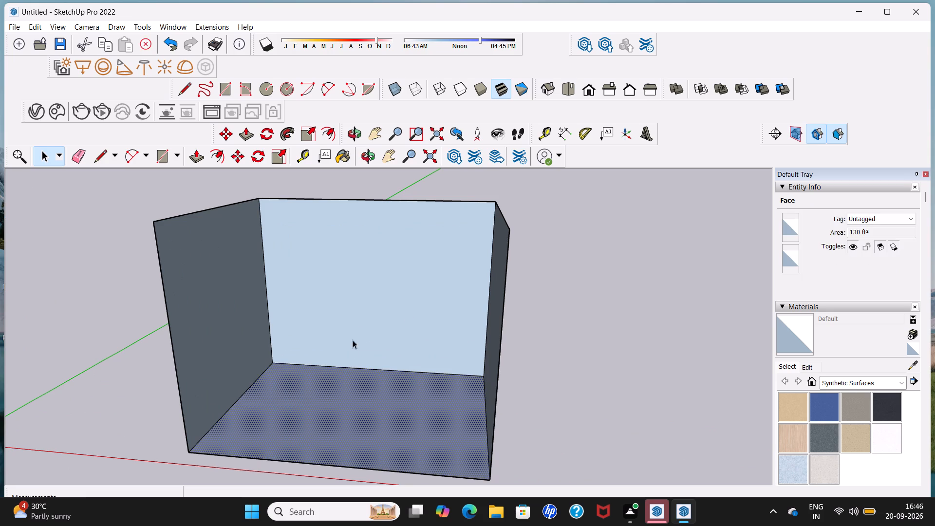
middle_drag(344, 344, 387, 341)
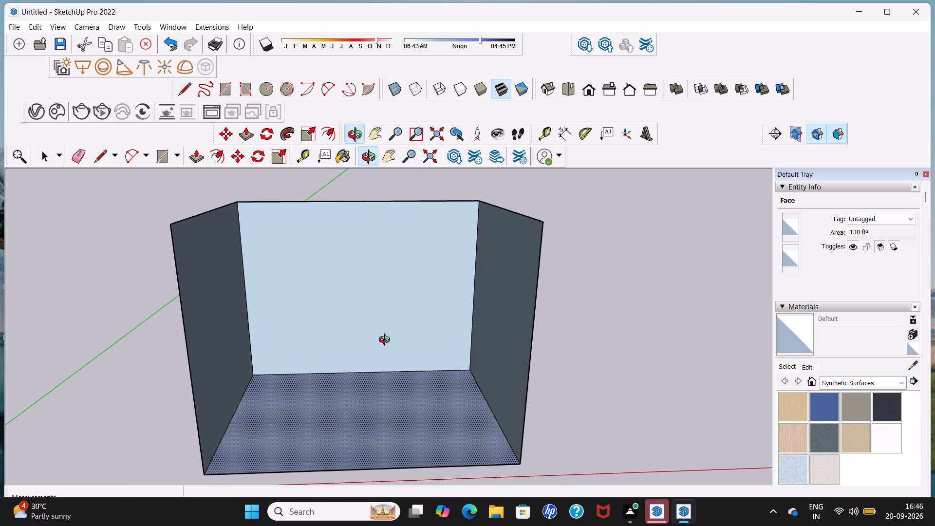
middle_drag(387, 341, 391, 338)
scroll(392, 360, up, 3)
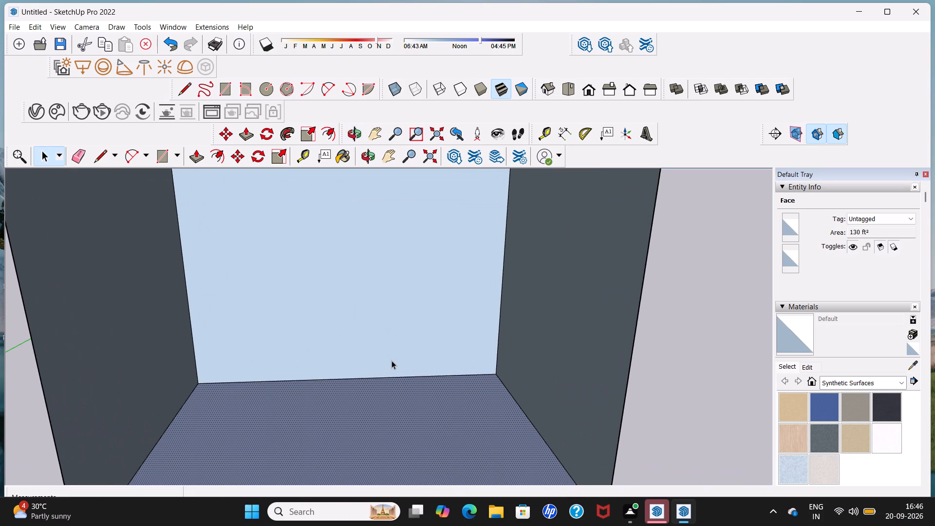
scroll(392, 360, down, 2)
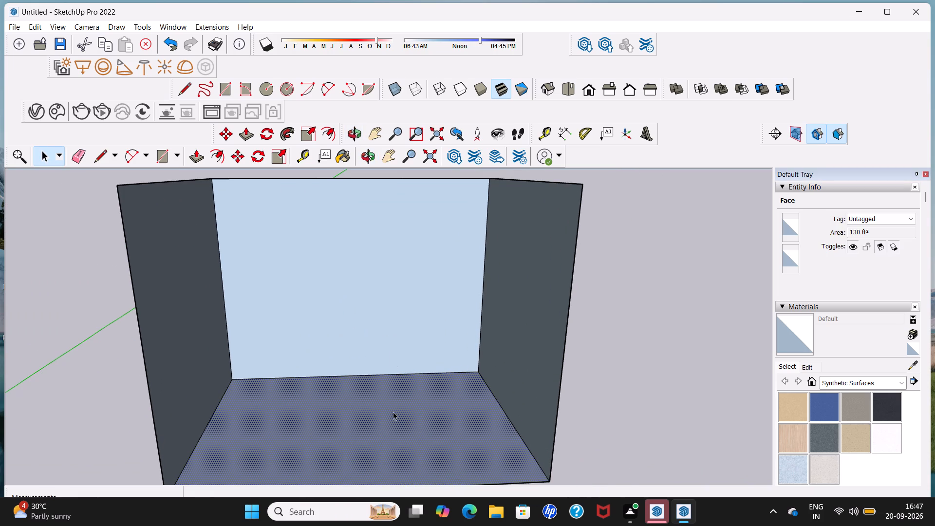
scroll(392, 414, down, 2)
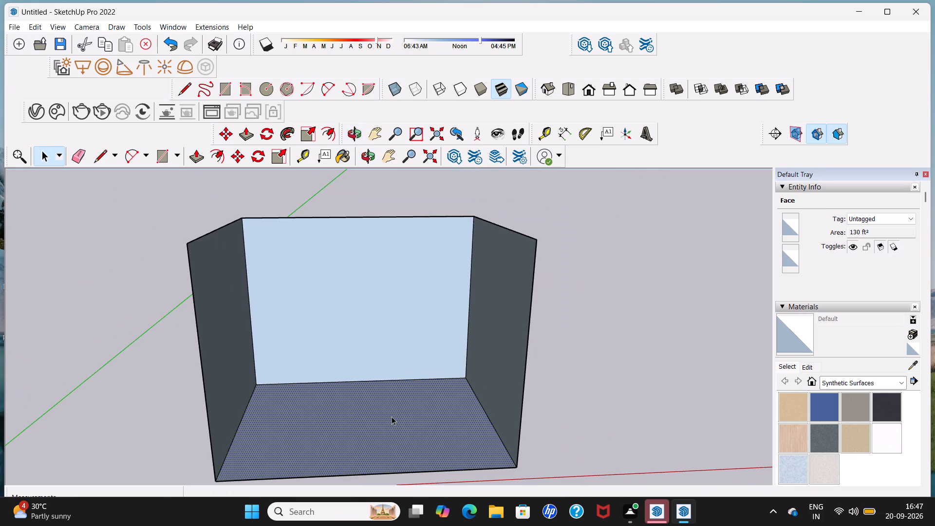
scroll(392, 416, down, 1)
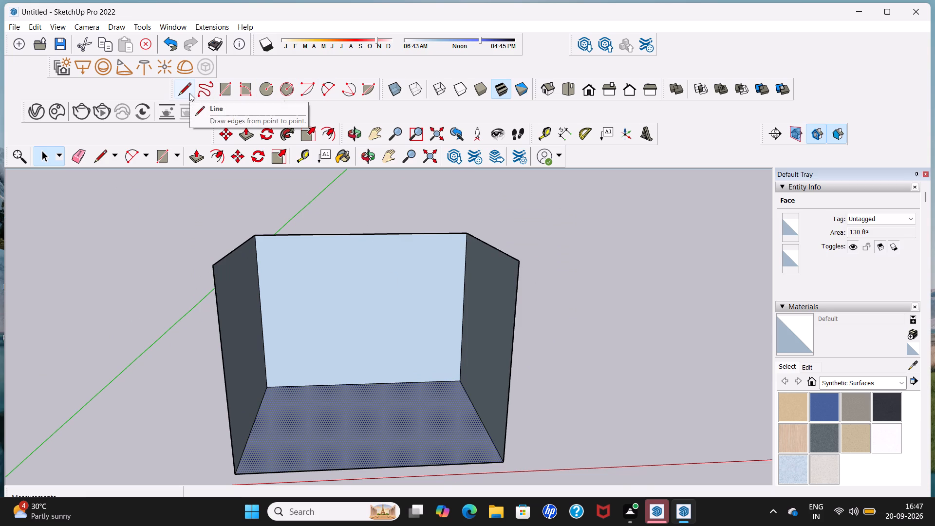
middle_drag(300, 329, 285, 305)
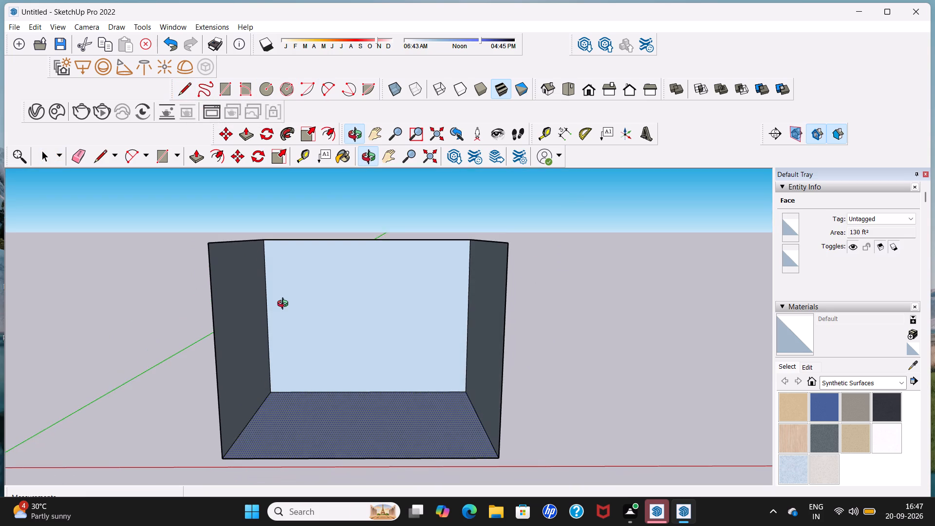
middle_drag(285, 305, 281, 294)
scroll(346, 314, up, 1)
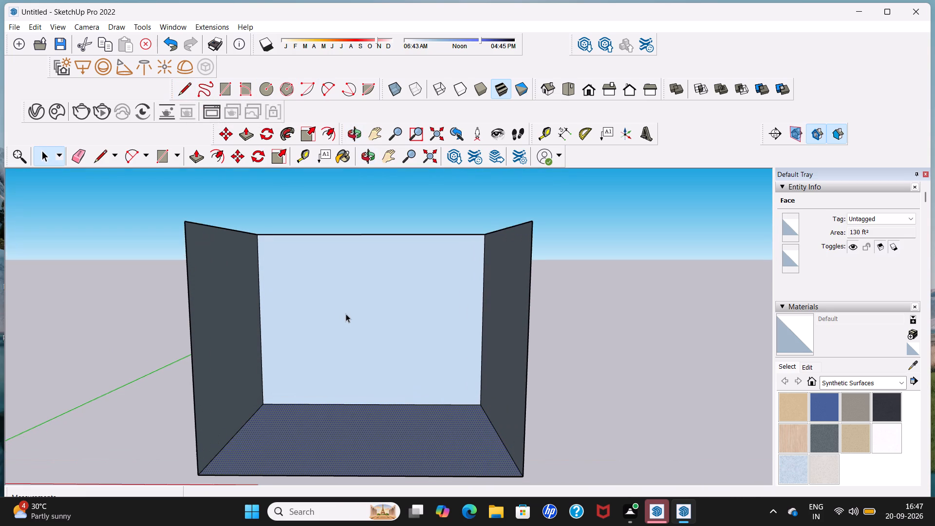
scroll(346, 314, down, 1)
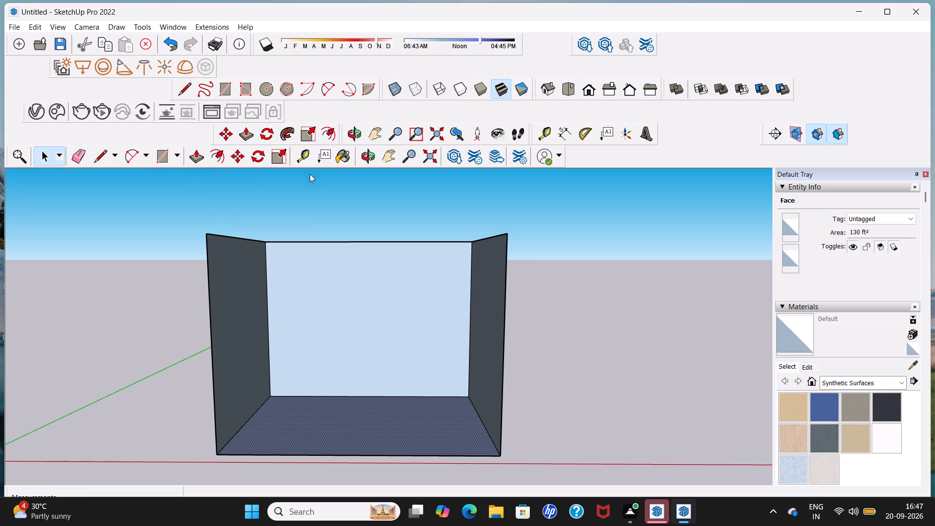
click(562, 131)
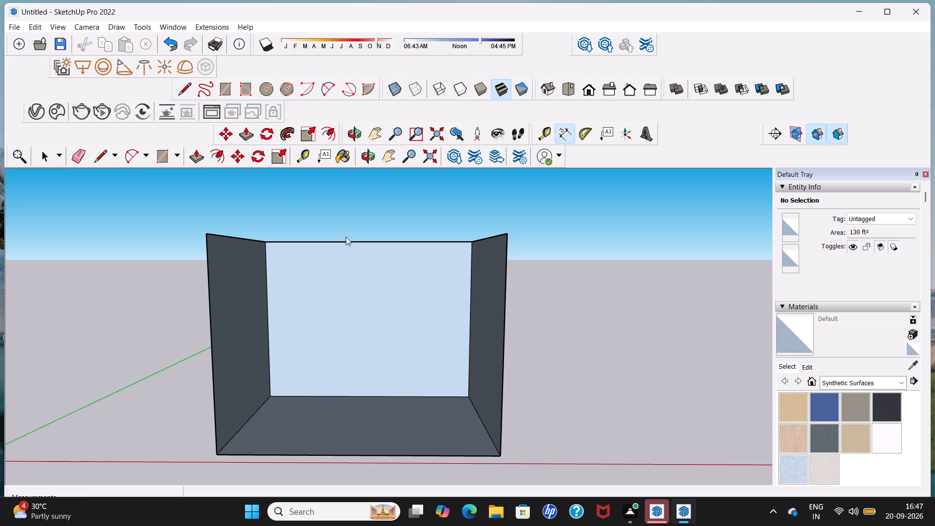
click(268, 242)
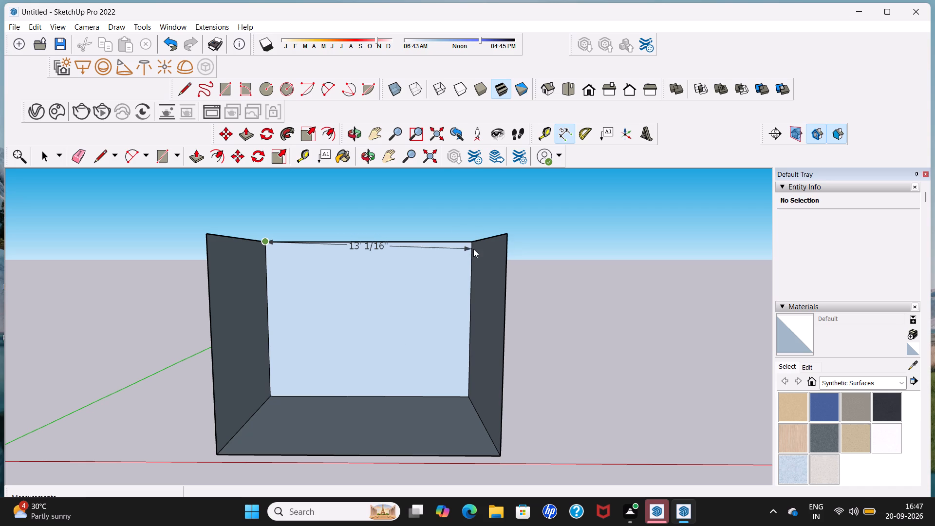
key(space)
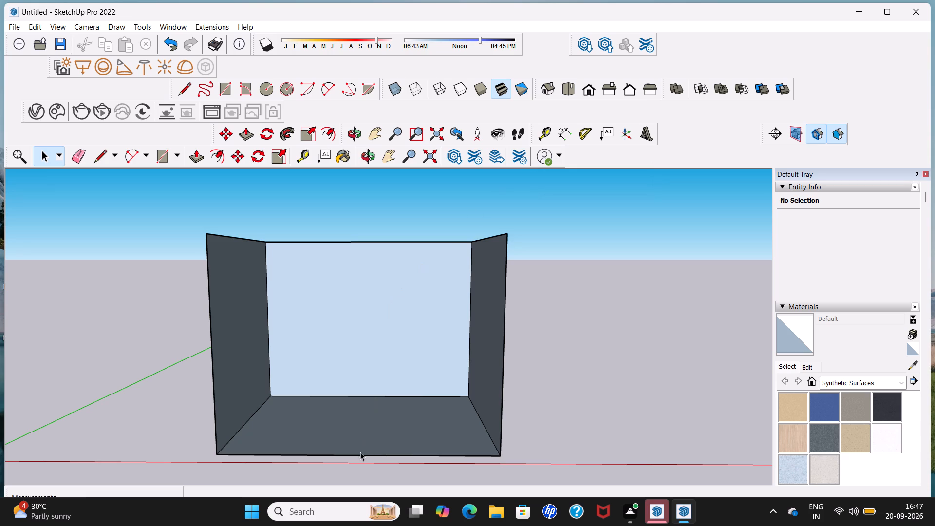
Push/Pull the room's floor face upward about 3 1/2" to give the floor slab thickness.
click(244, 133)
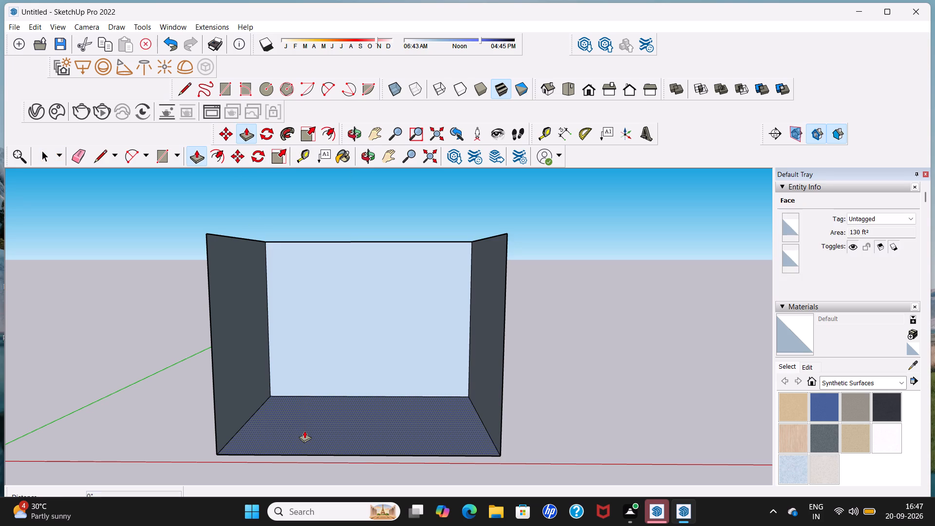
click(304, 431)
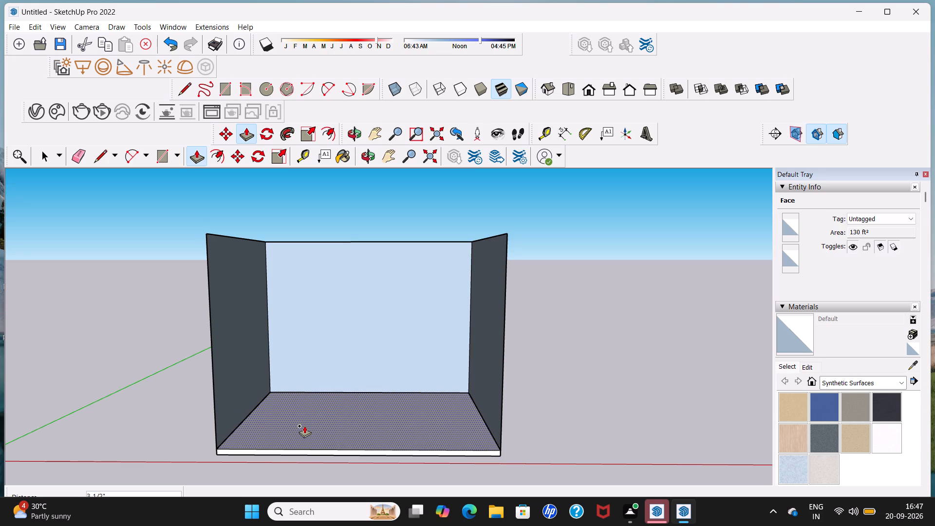
click(304, 426)
key(space)
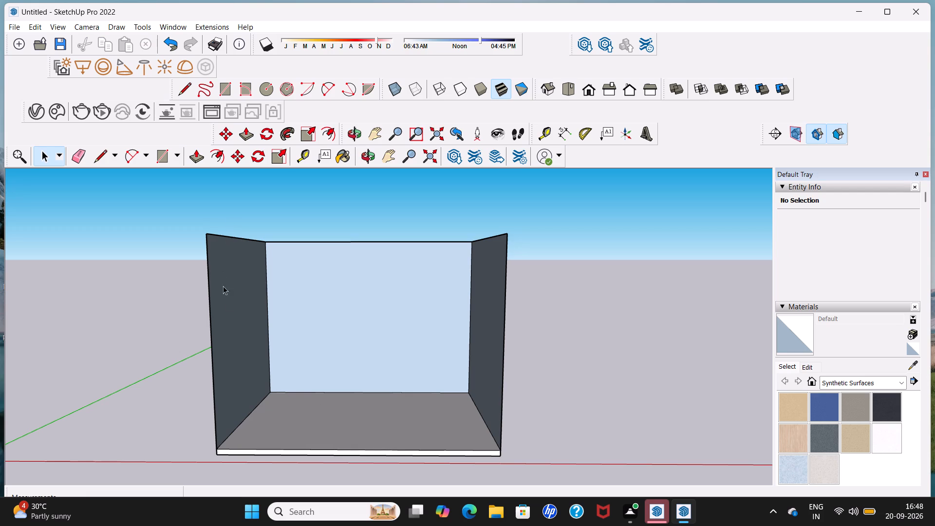
middle_drag(253, 358, 206, 344)
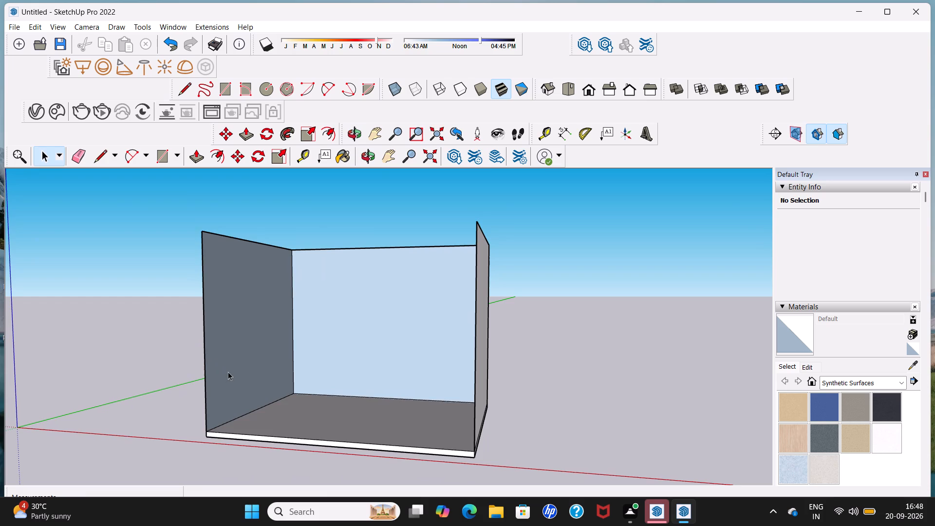
Draw a horizontal line 3' above the floor, running 10' along the left wall and 13' across the back wall.
scroll(228, 372, up, 4)
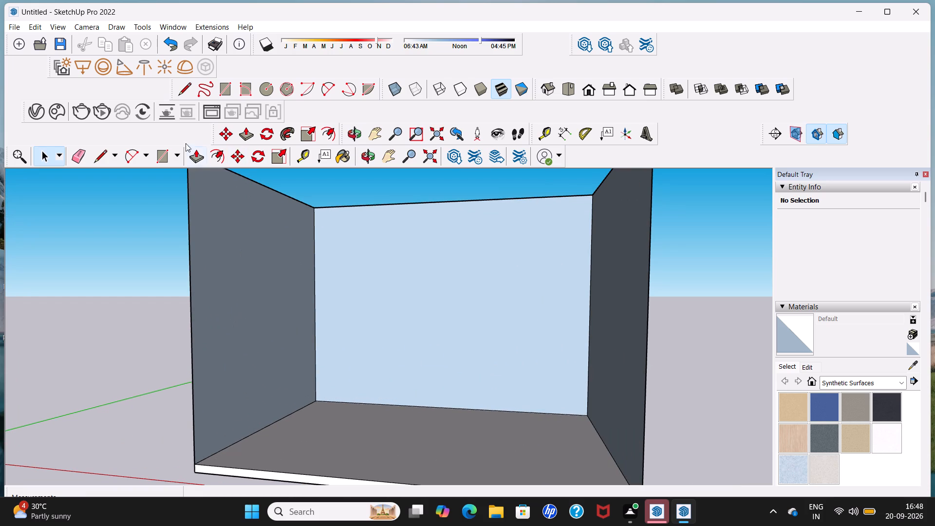
click(181, 92)
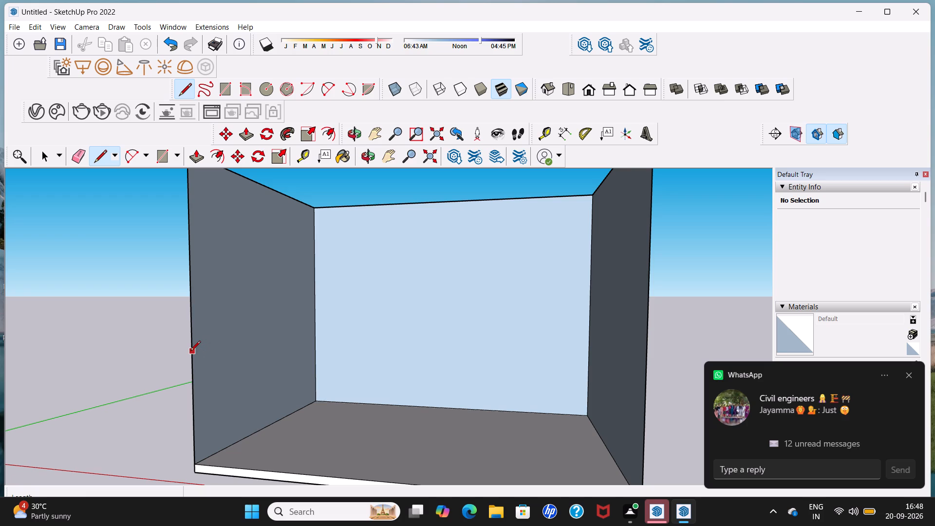
click(194, 464)
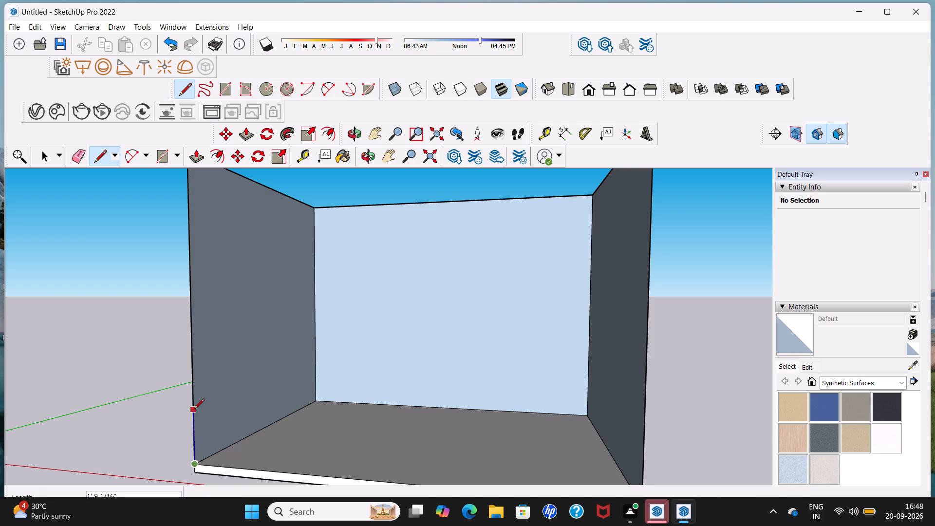
text(3')
key(Return)
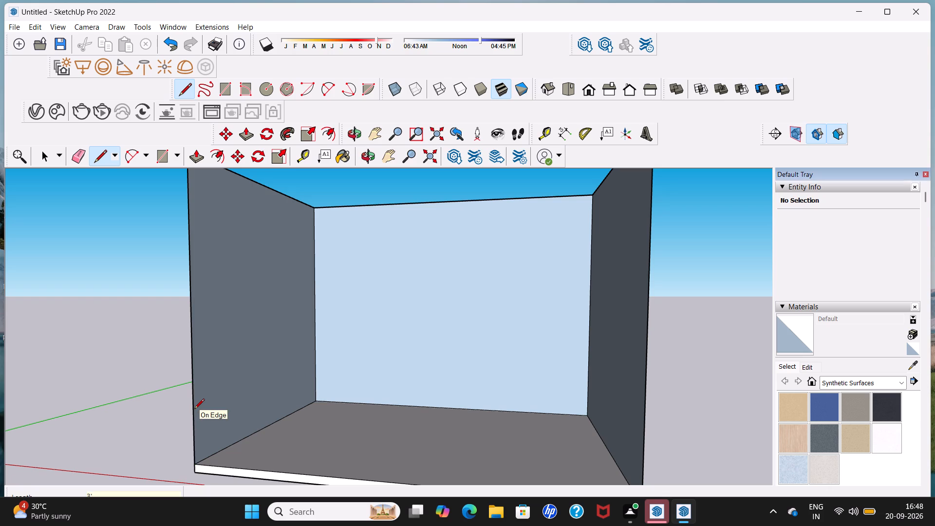
click(190, 374)
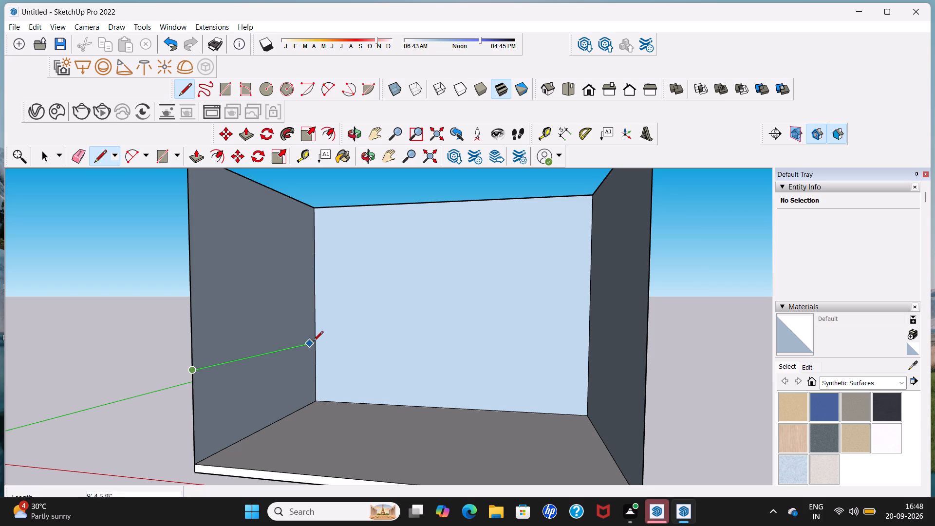
click(314, 341)
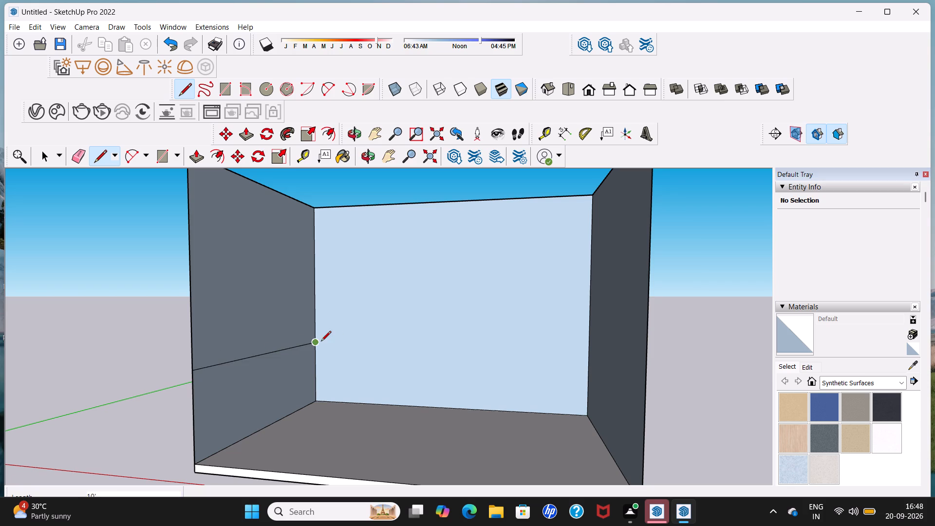
click(588, 348)
middle_drag(592, 349, 625, 336)
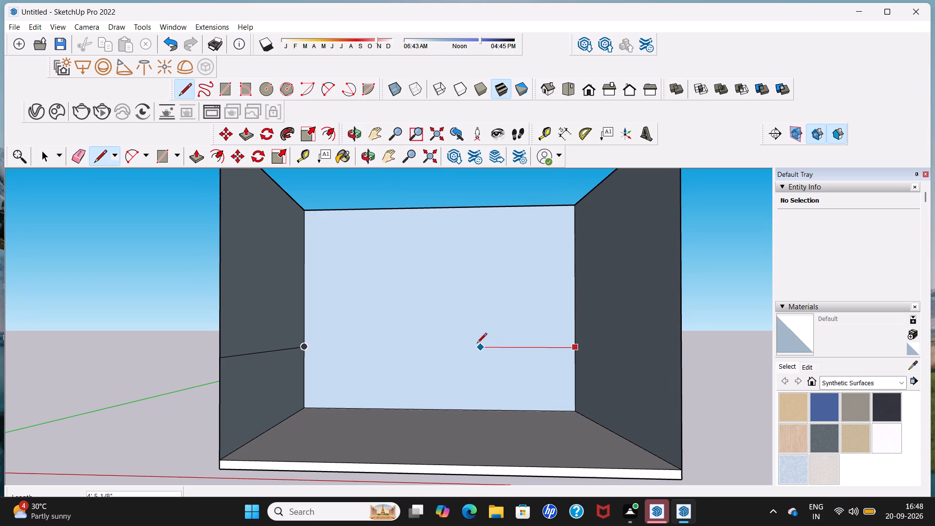
click(303, 346)
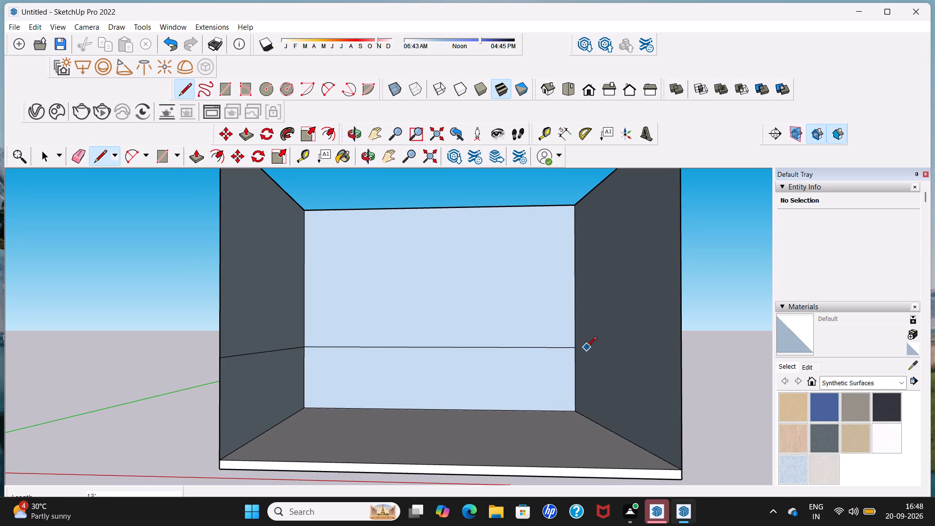
Continue the 3' high line from the back corner along the right wall to its front edge, 10' long.
middle_drag(587, 347, 684, 307)
middle_drag(586, 344, 598, 344)
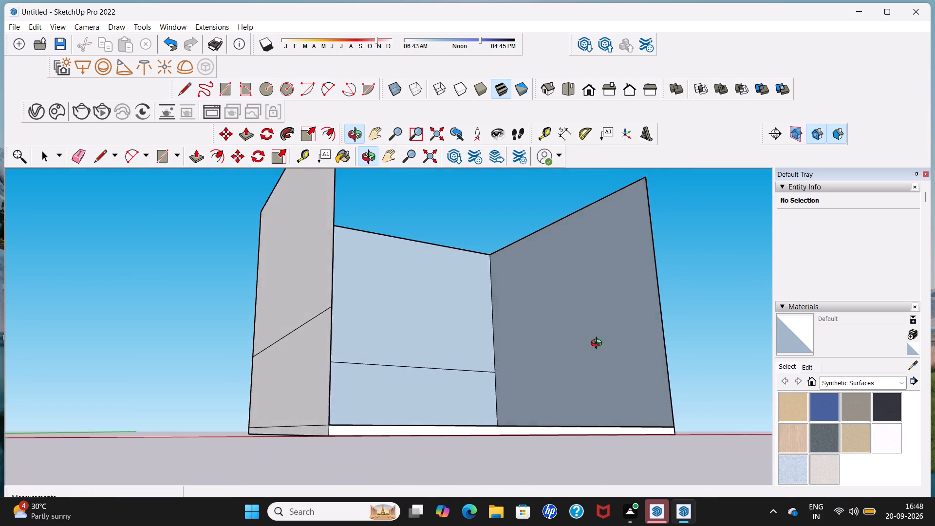
middle_drag(598, 344, 617, 344)
scroll(479, 371, up, 6)
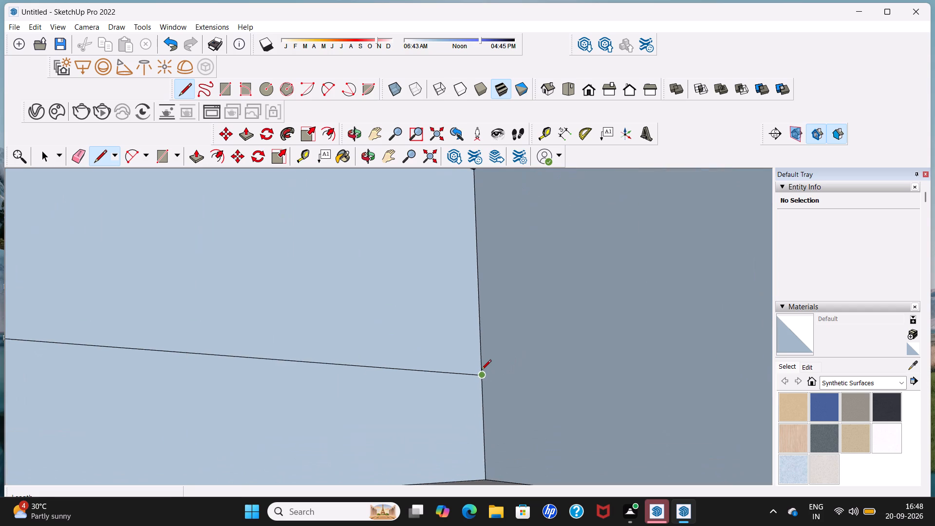
click(482, 376)
click(482, 375)
drag(480, 376, 485, 376)
scroll(485, 377, up, 8)
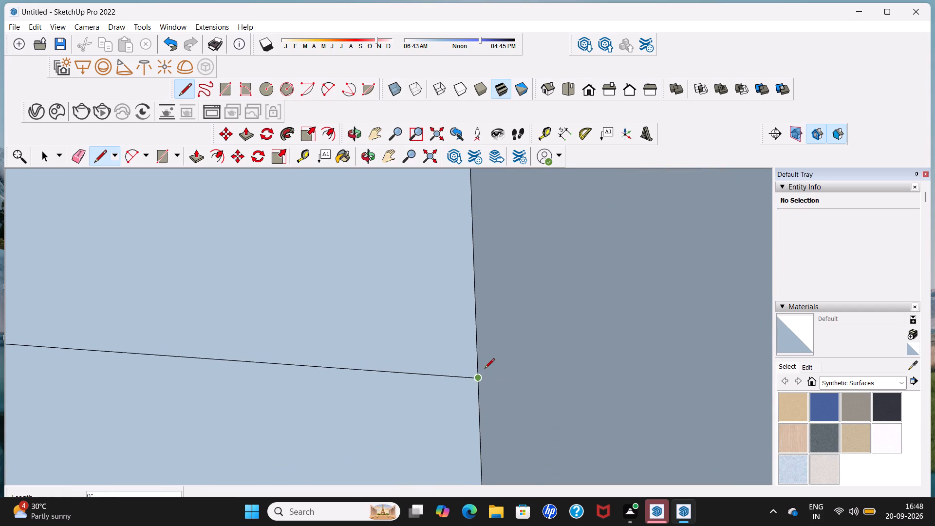
click(480, 380)
scroll(560, 383, down, 6)
scroll(559, 374, up, 1)
scroll(560, 374, down, 12)
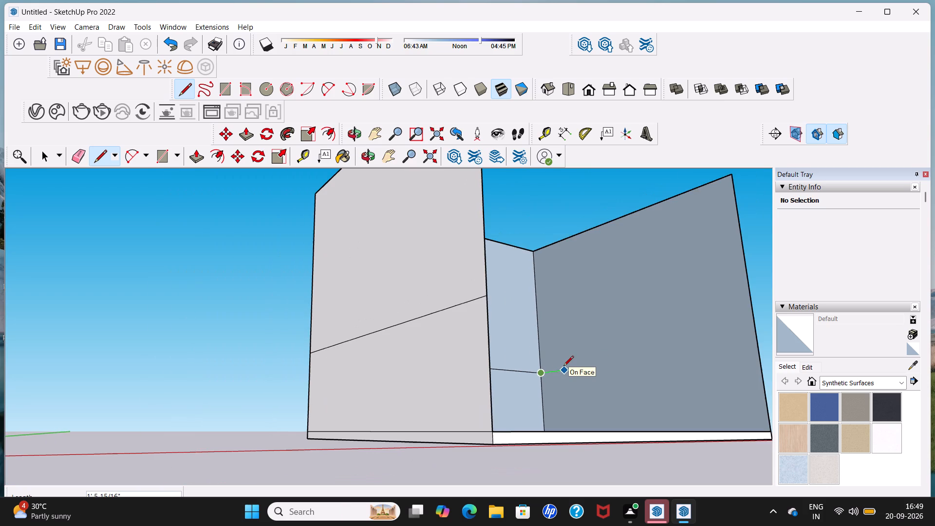
click(756, 350)
Draw a second horizontal line 3' below the wall tops, running 10' along the left wall and 13' across the back wall.
middle_drag(677, 361, 518, 374)
scroll(517, 371, down, 7)
middle_drag(516, 368, 515, 418)
scroll(514, 408, down, 1)
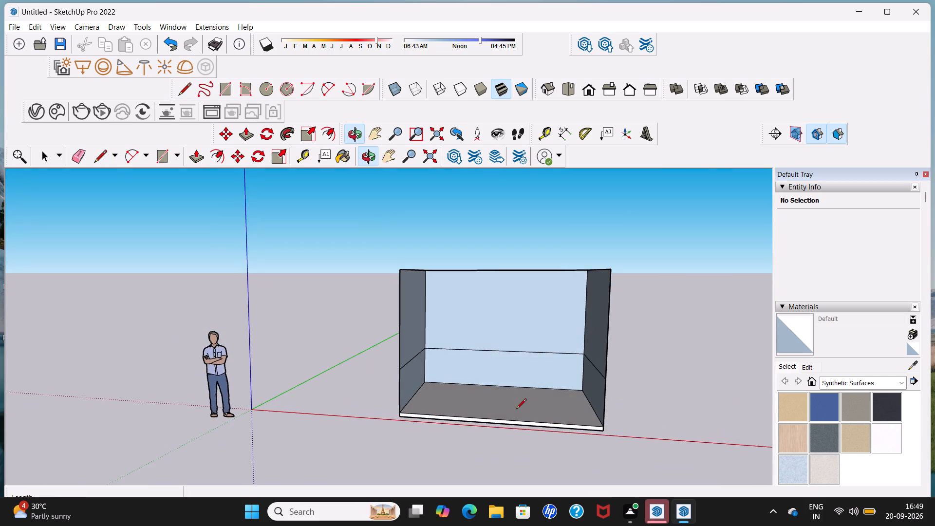
scroll(517, 395, up, 7)
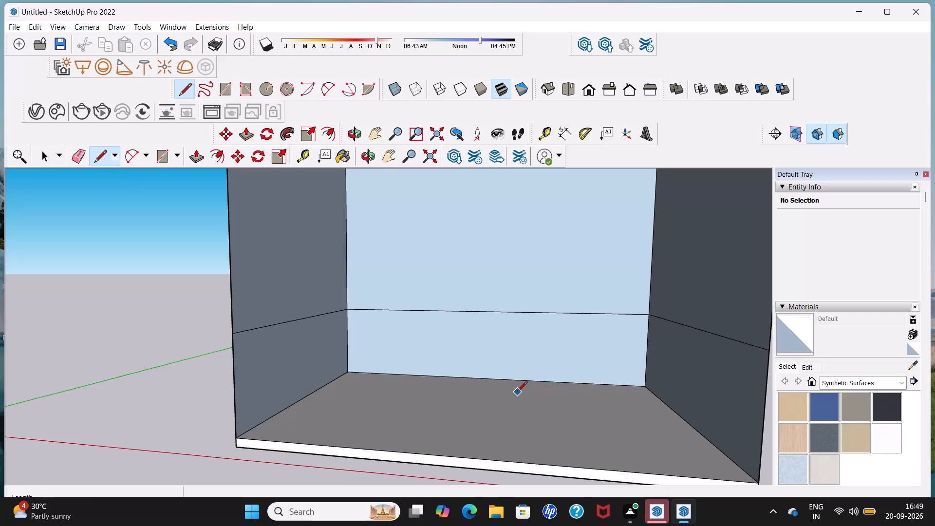
scroll(513, 219, down, 5)
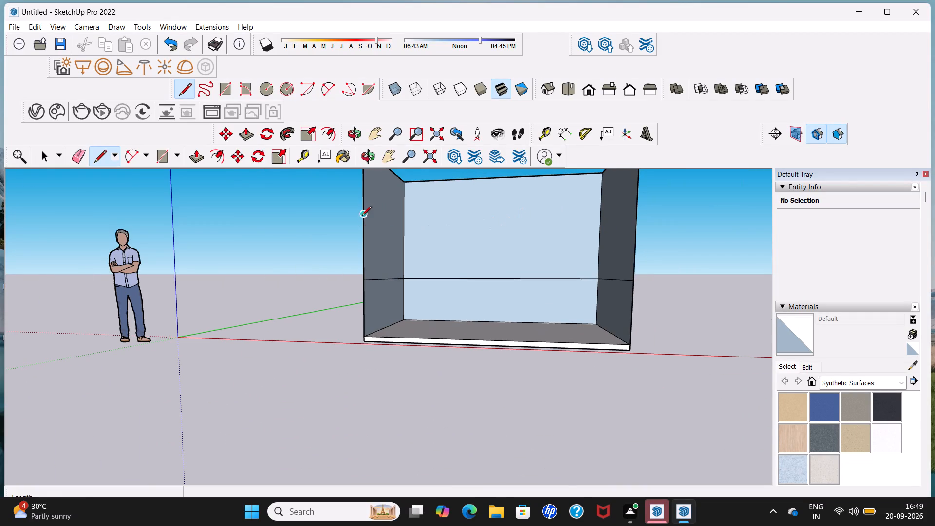
middle_drag(393, 221, 348, 253)
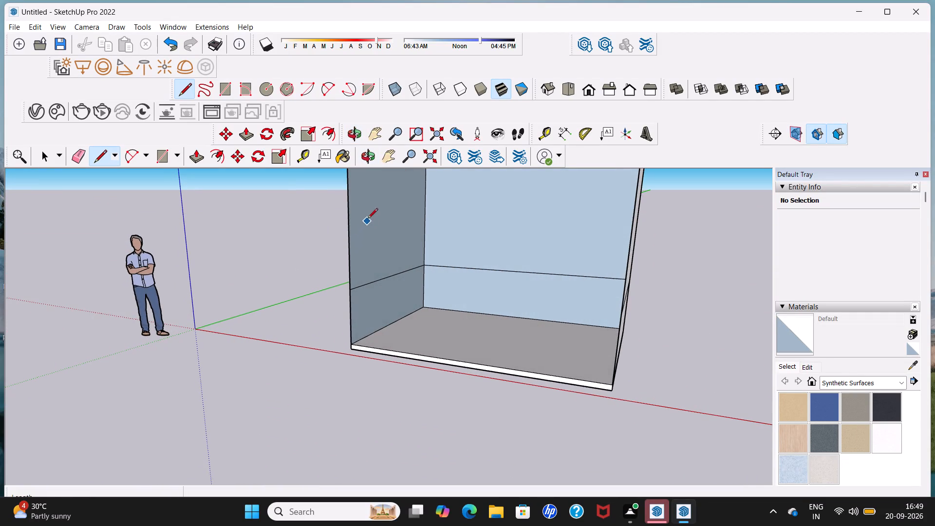
scroll(378, 198, up, 3)
scroll(377, 205, down, 6)
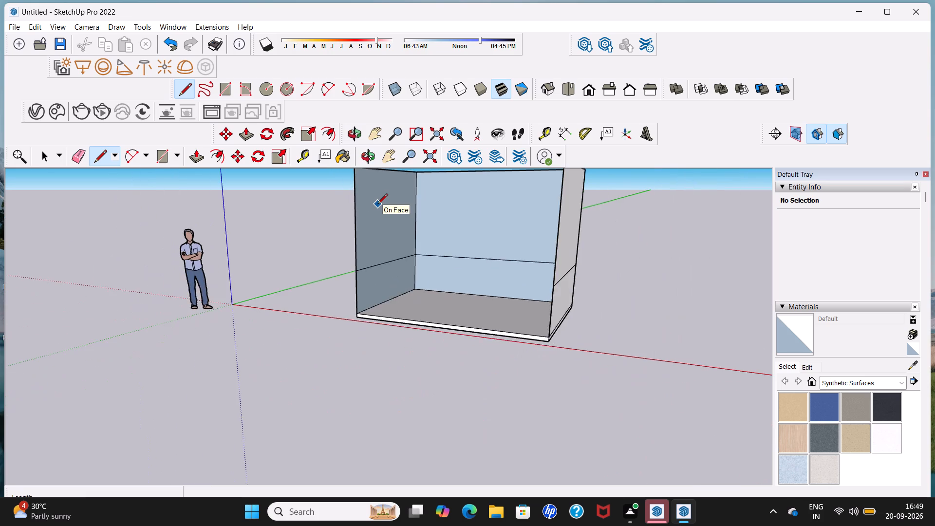
scroll(377, 205, down, 4)
scroll(380, 185, up, 9)
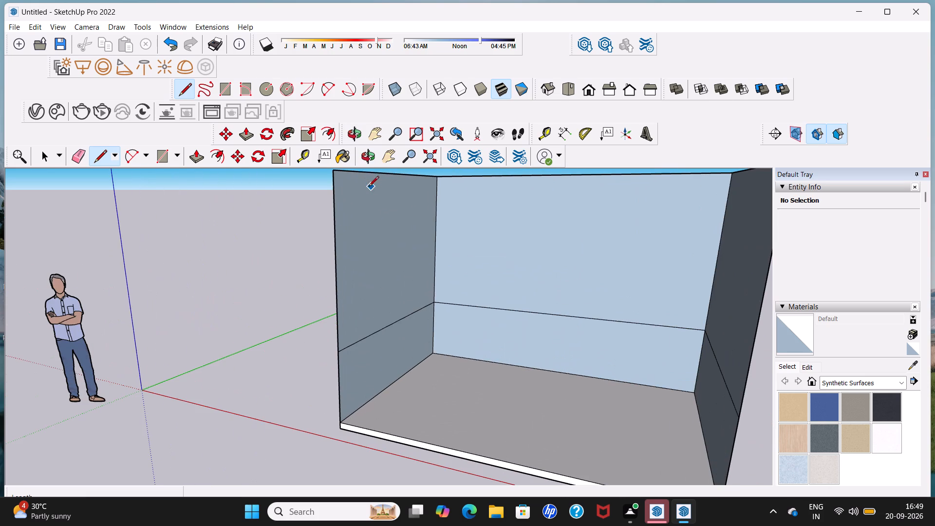
click(336, 170)
text(3')
key(Return)
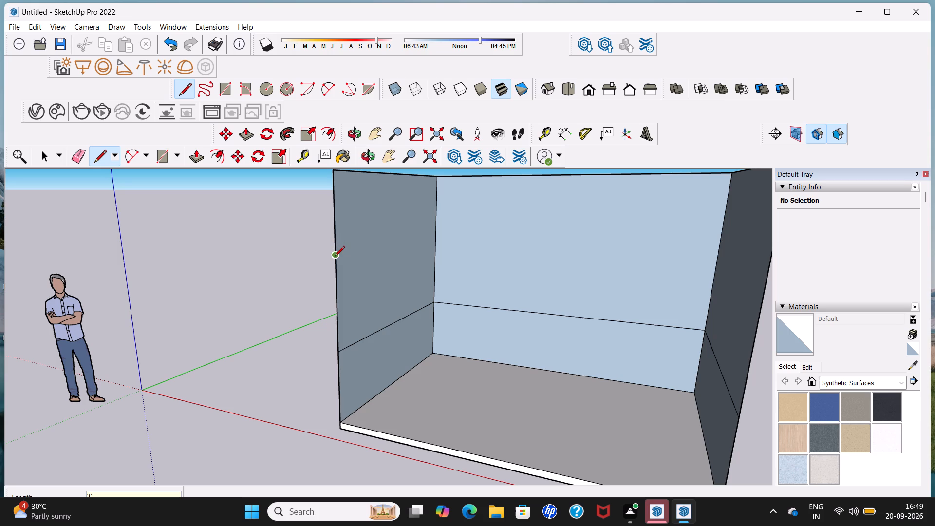
click(335, 257)
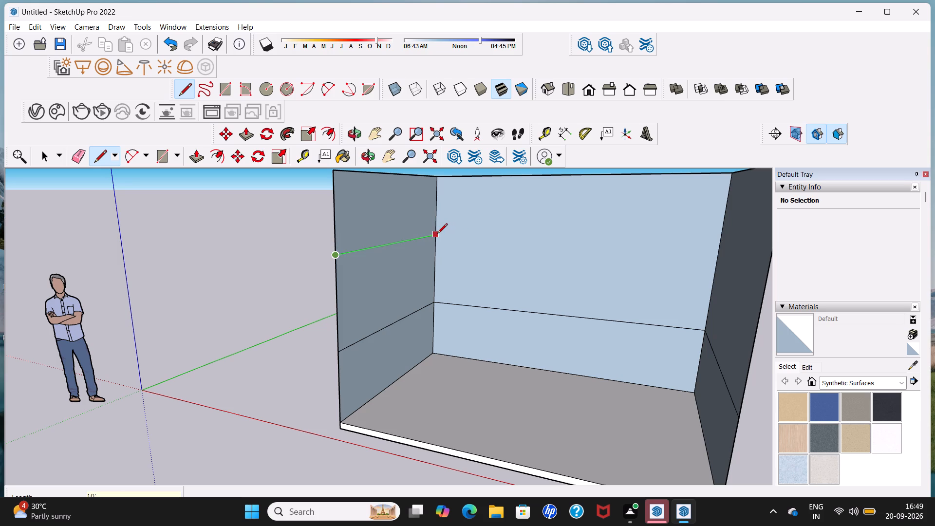
click(437, 234)
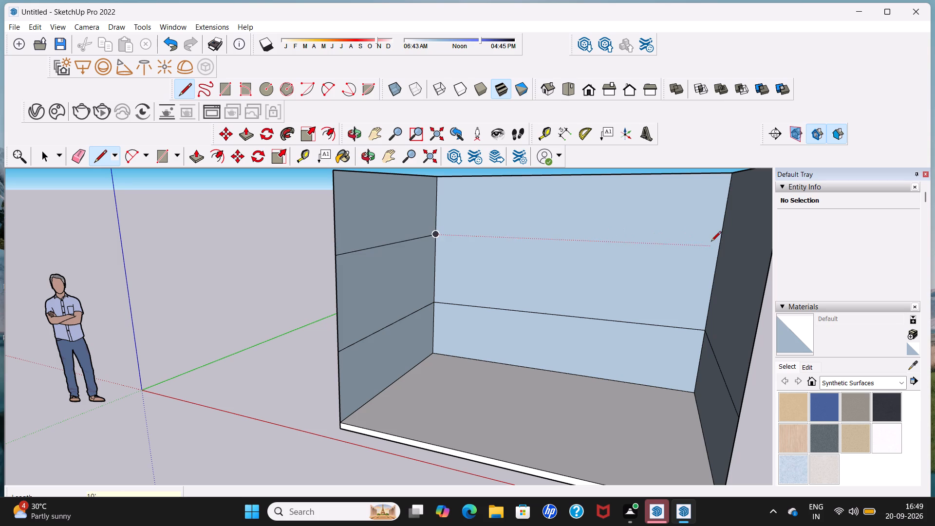
click(719, 246)
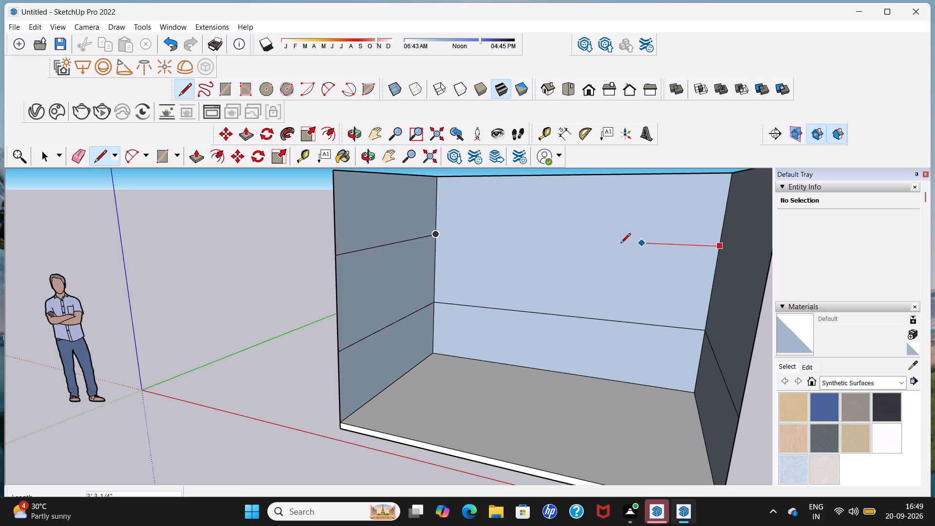
click(440, 233)
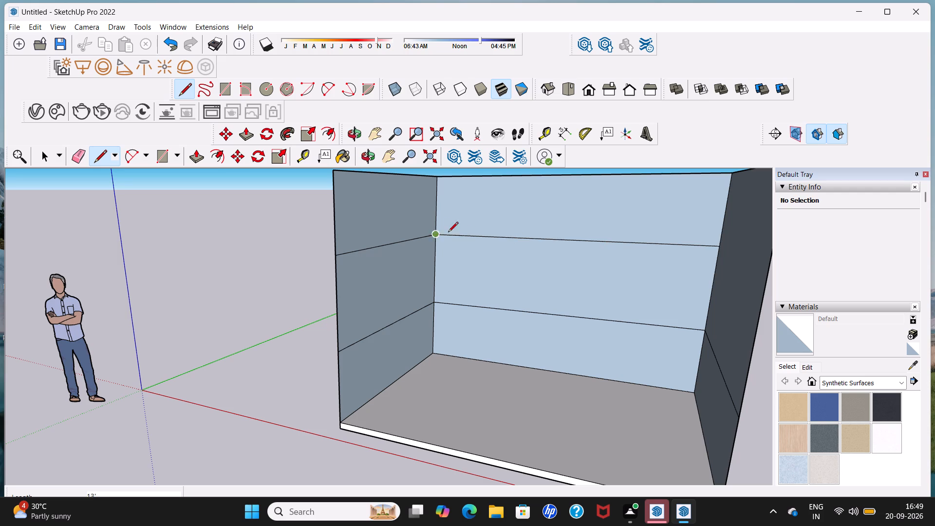
Continue the upper line from the back corner along the right wall to its front edge, 10' long.
middle_drag(620, 253, 706, 255)
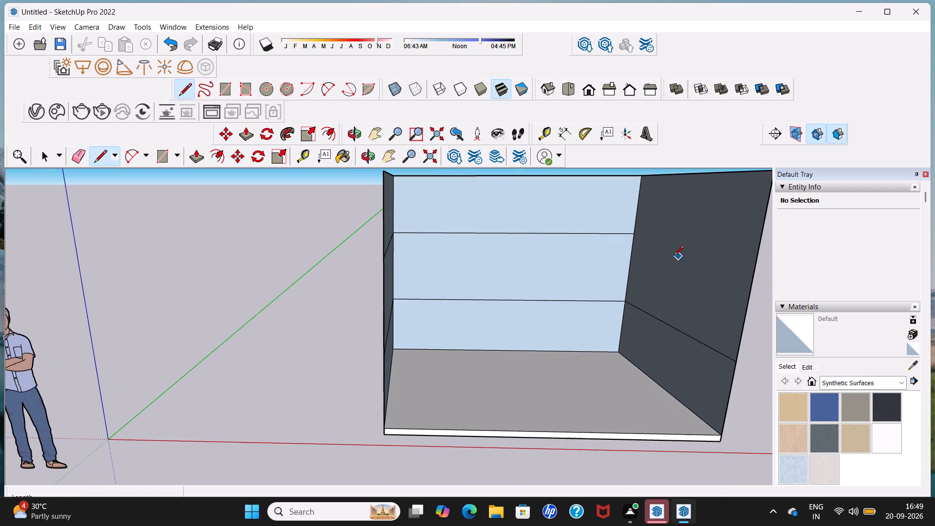
middle_drag(670, 256, 701, 259)
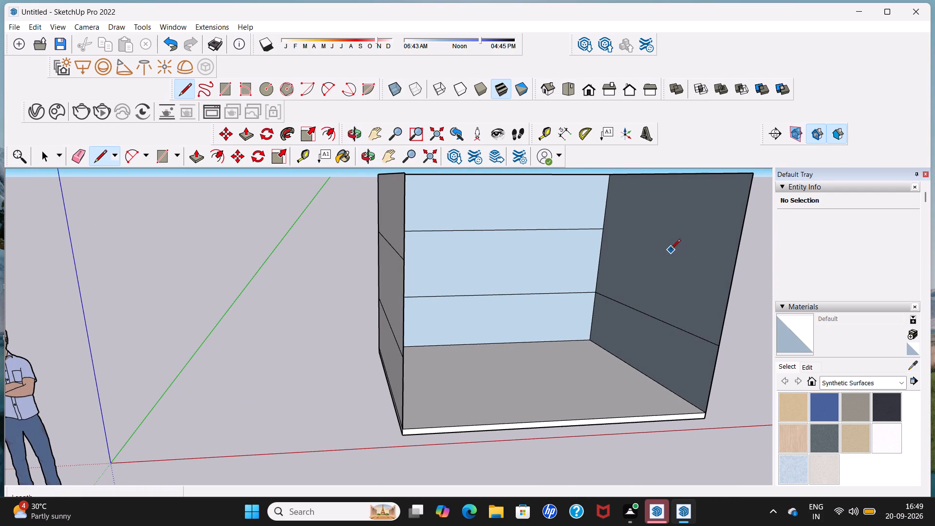
middle_drag(633, 245, 633, 246)
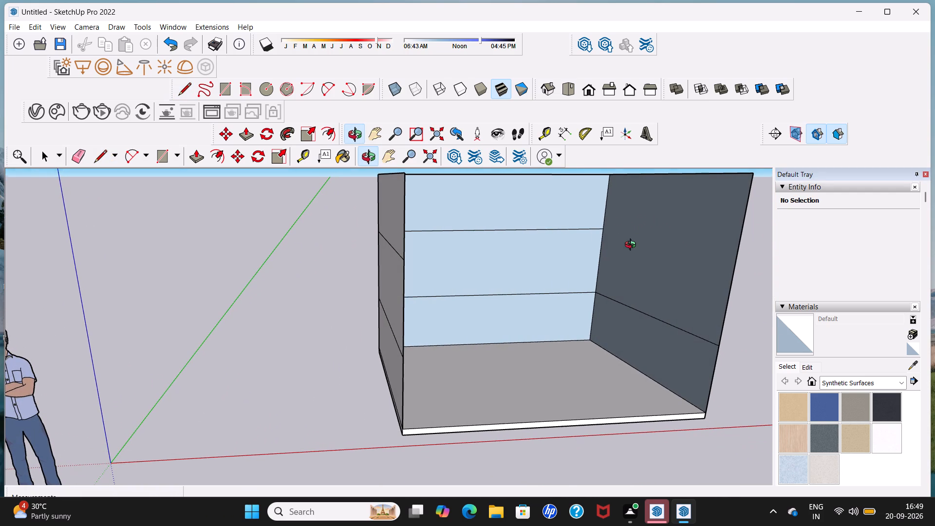
middle_drag(633, 246, 682, 249)
scroll(610, 244, up, 5)
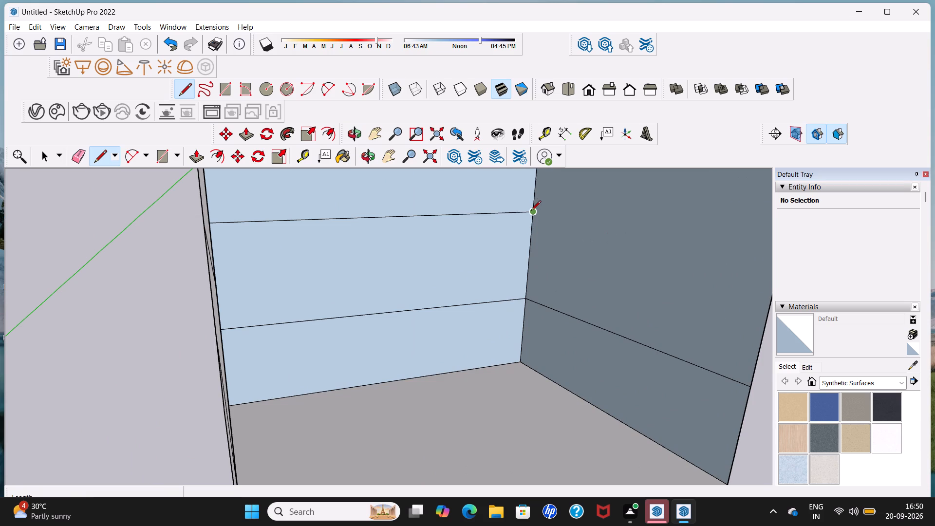
click(532, 211)
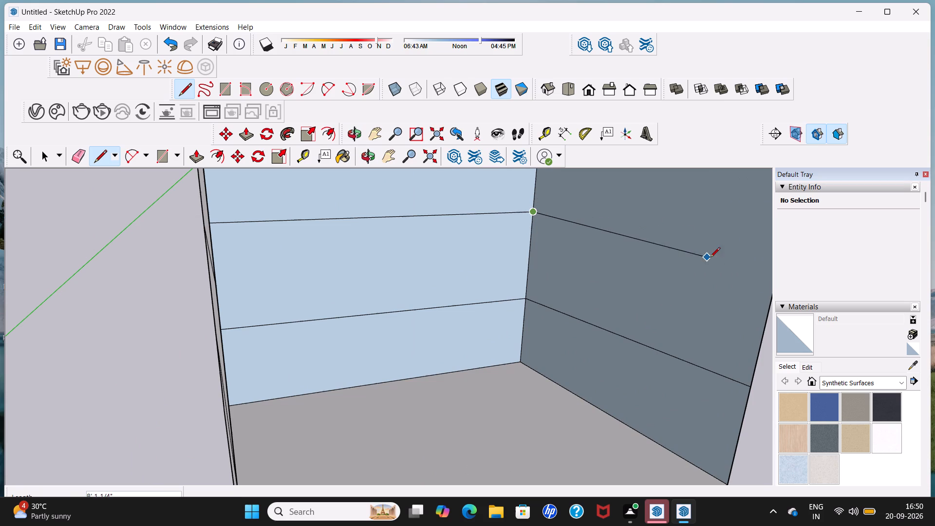
scroll(715, 260, down, 3)
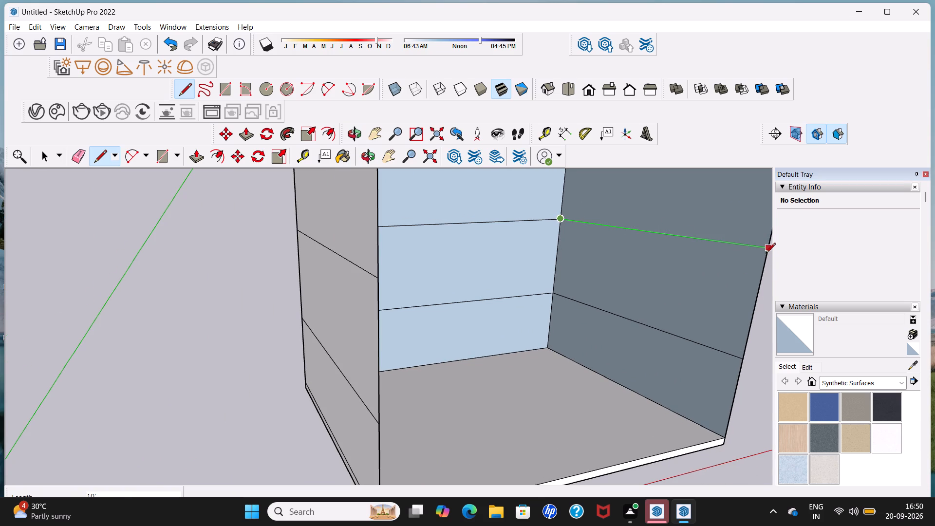
click(766, 254)
scroll(766, 254, down, 4)
middle_drag(702, 351, 594, 383)
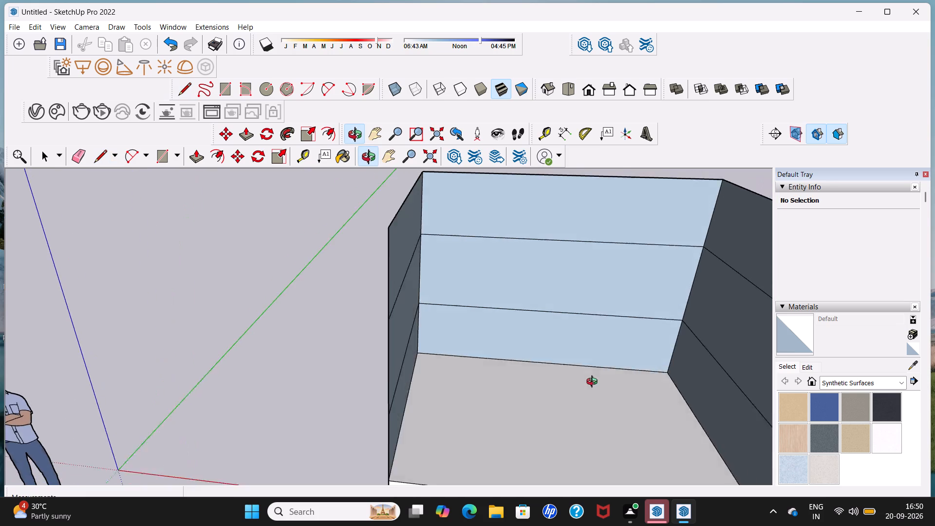
middle_drag(594, 383, 567, 367)
scroll(565, 360, down, 5)
middle_drag(553, 378, 550, 375)
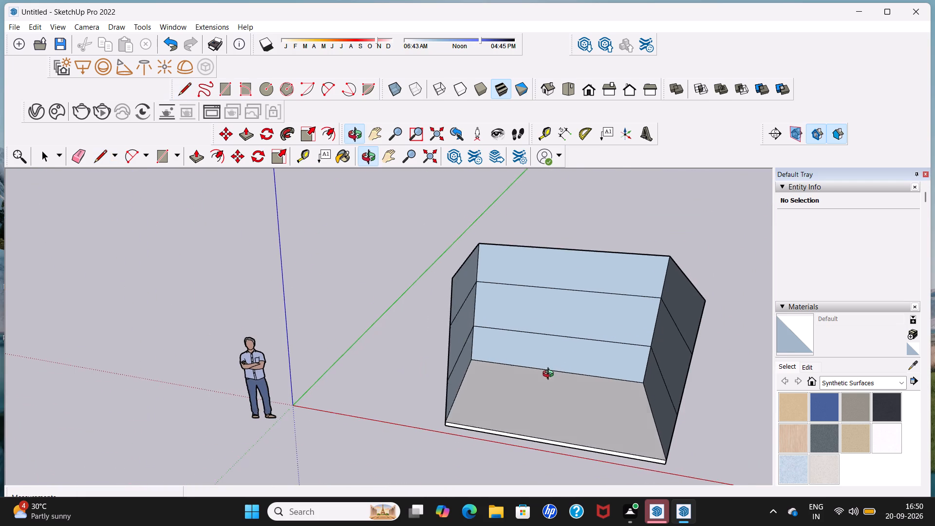
Extrude the bottom 3' high strip of the left wall 2' into the room with Push/Pull.
middle_drag(550, 375, 459, 354)
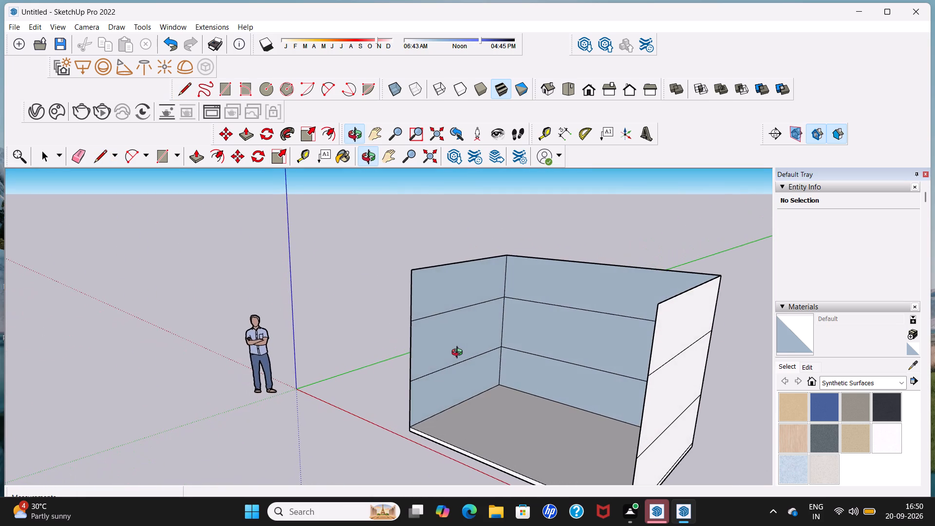
middle_drag(459, 354, 600, 332)
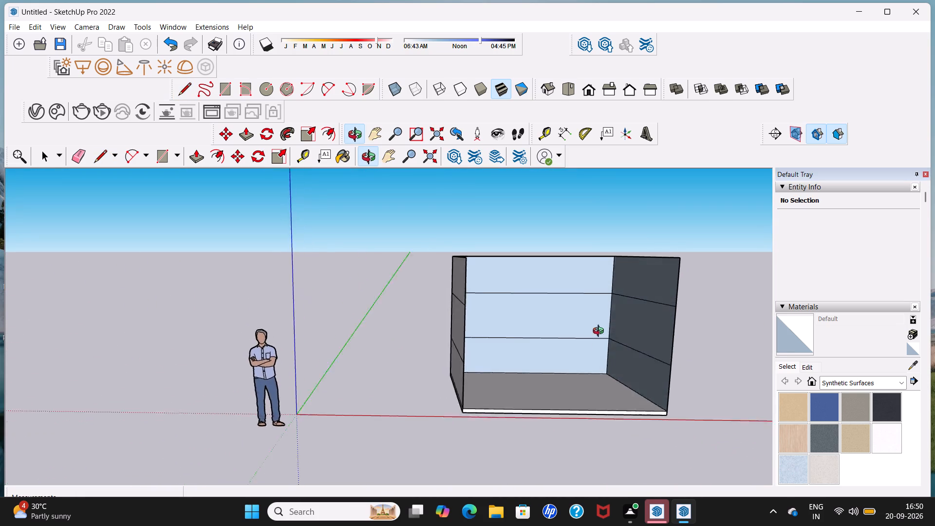
middle_drag(600, 332, 553, 335)
scroll(553, 335, up, 4)
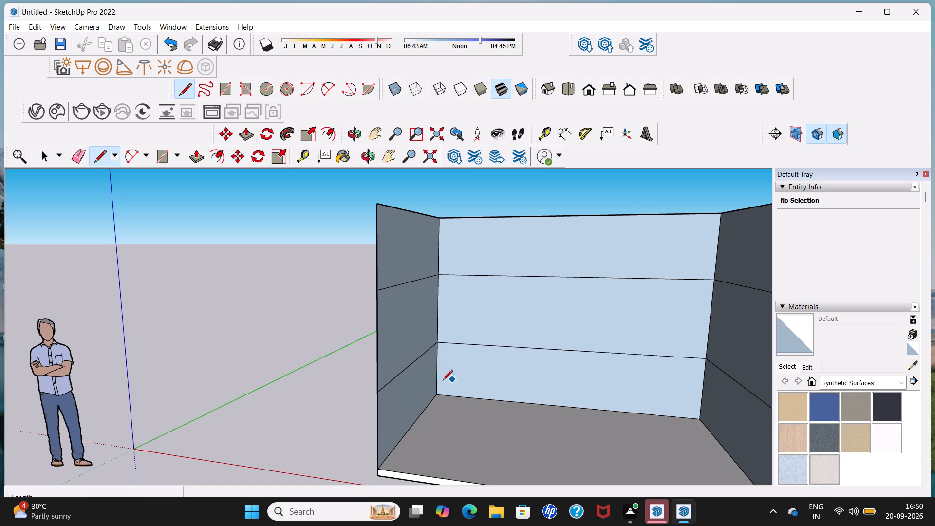
key(space)
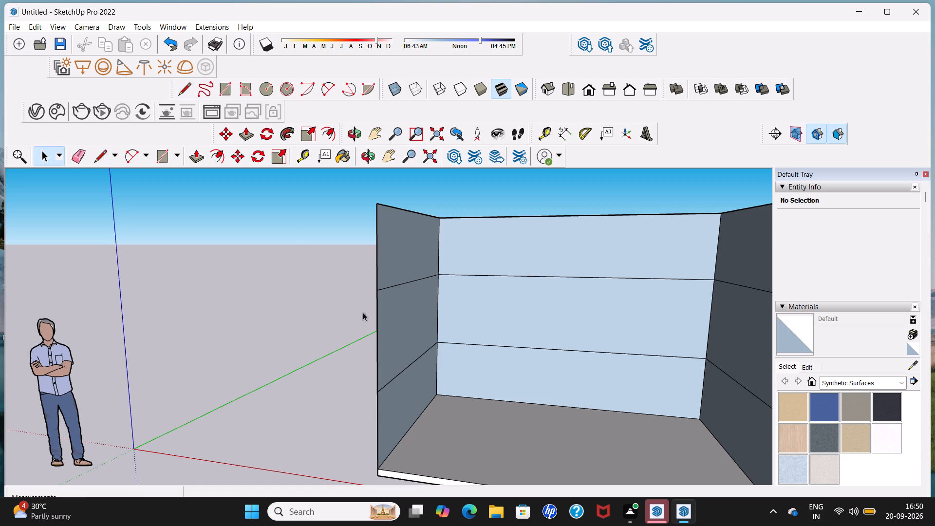
click(252, 137)
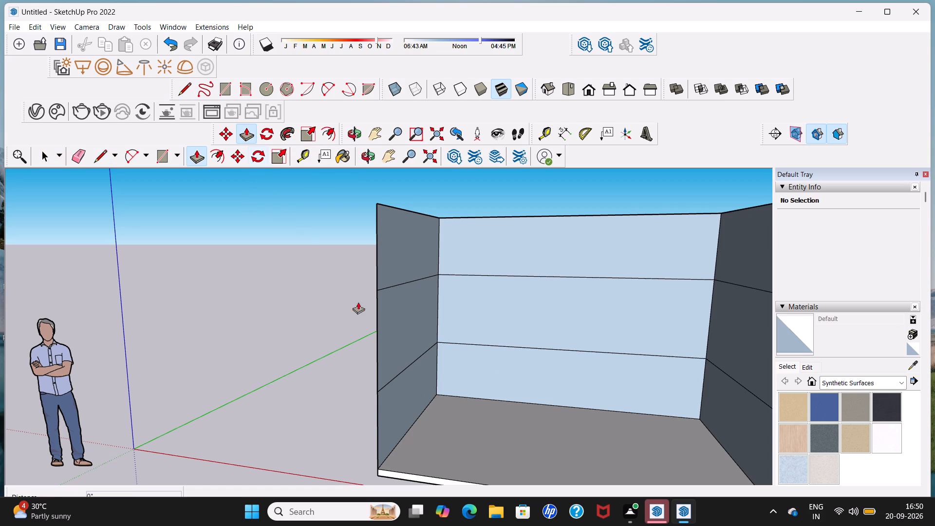
key(space)
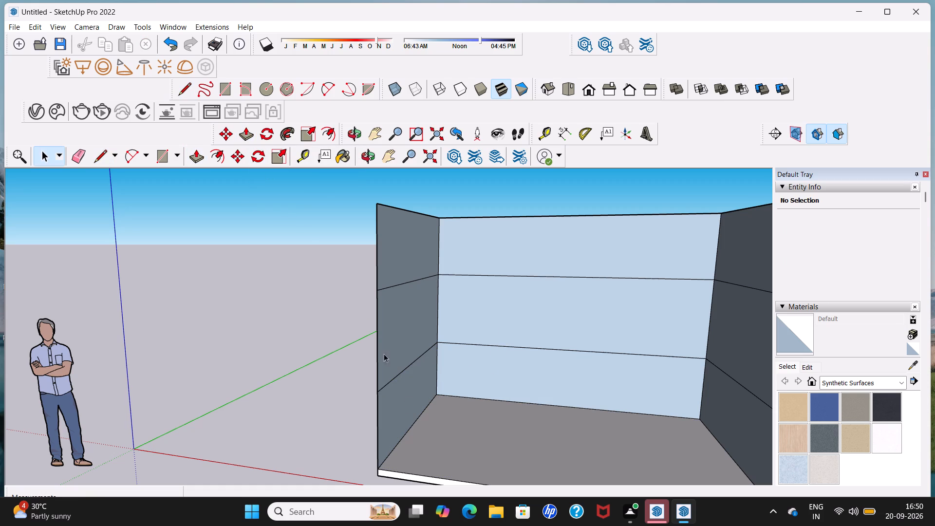
click(246, 132)
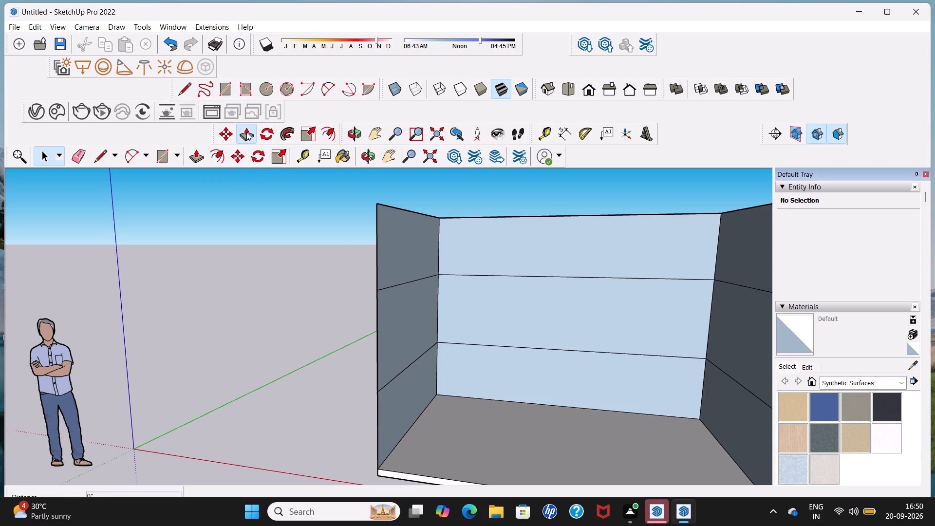
click(411, 392)
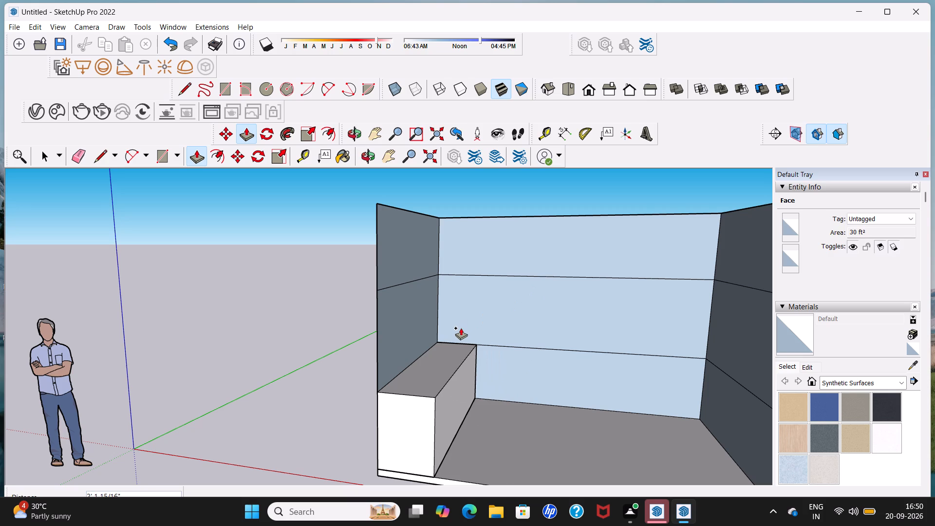
text(2')
key(Return)
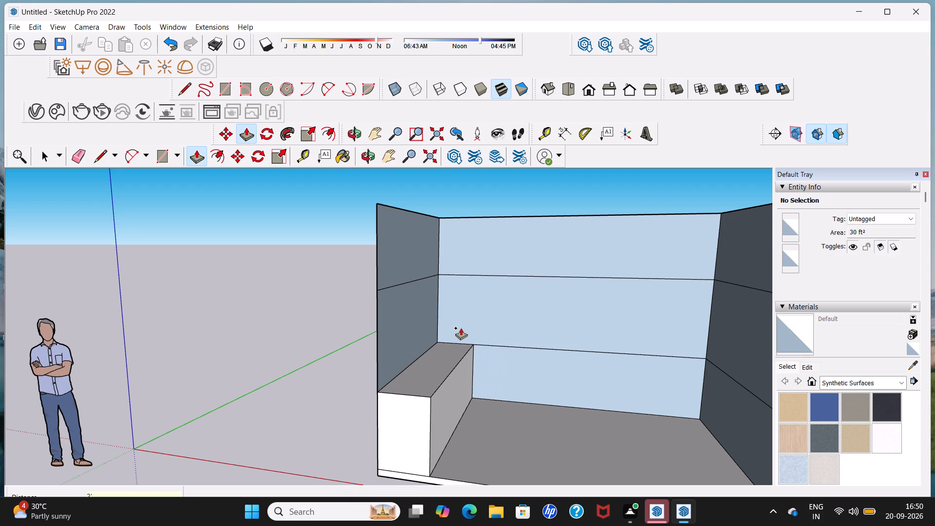
Extrude the bottom strips of the back wall and the right wall 2' into the room to complete the U-shaped base.
click(522, 369)
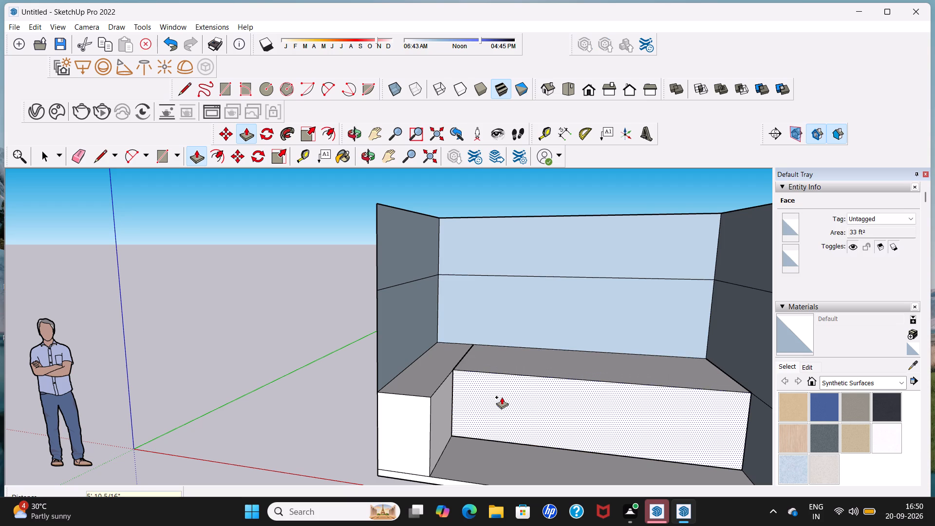
text(2')
key(Return)
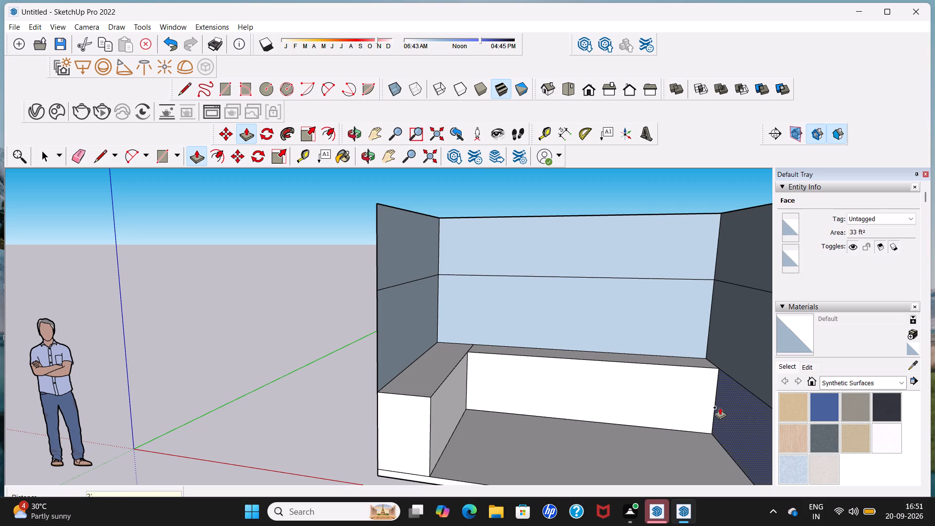
click(748, 408)
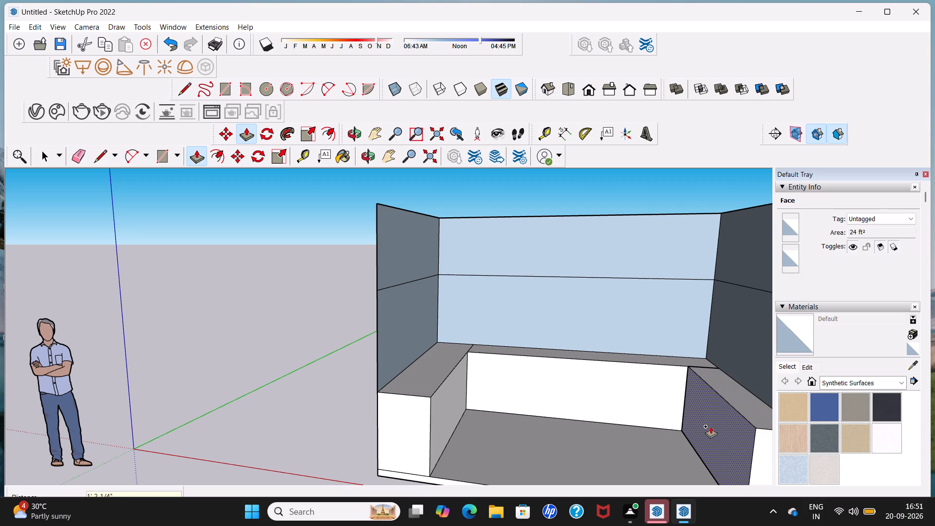
text(2')
key(Return)
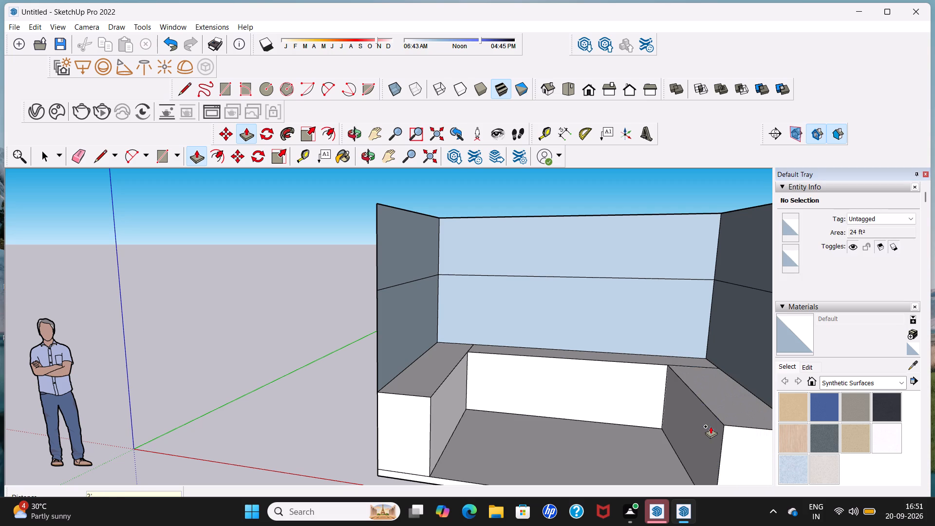
Erase the two seam lines at the back corners of the base's top so it forms one continuous U-shaped face.
scroll(611, 369, down, 5)
middle_drag(600, 363, 600, 397)
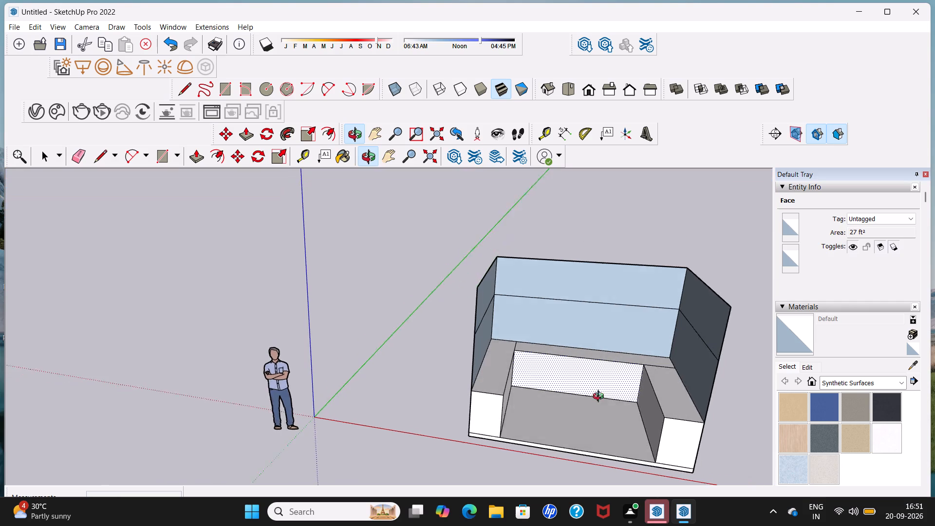
middle_drag(600, 397, 600, 453)
scroll(604, 416, up, 6)
scroll(674, 295, up, 2)
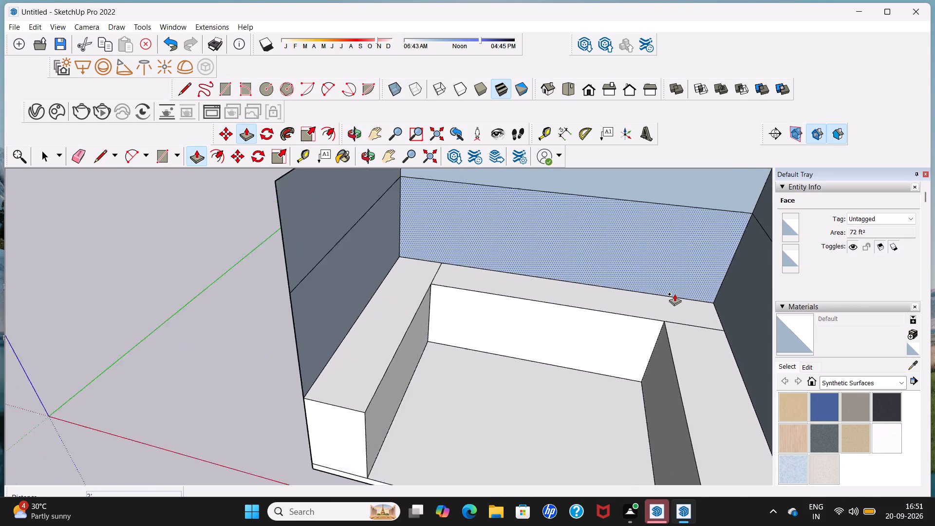
scroll(674, 294, up, 2)
key(space)
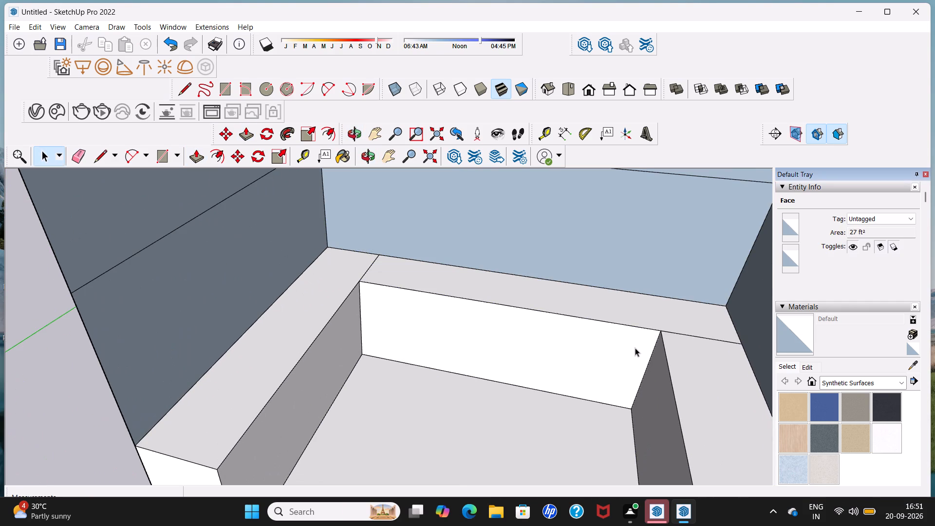
click(74, 160)
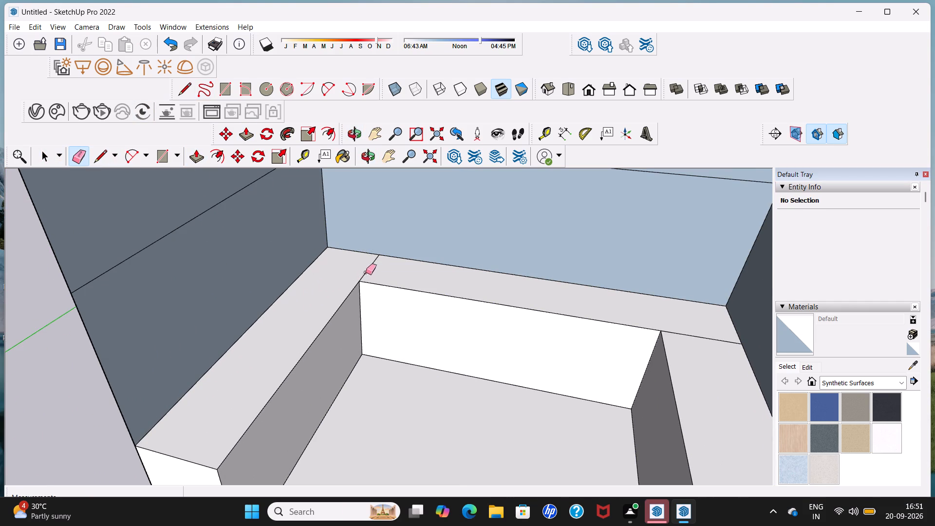
click(366, 272)
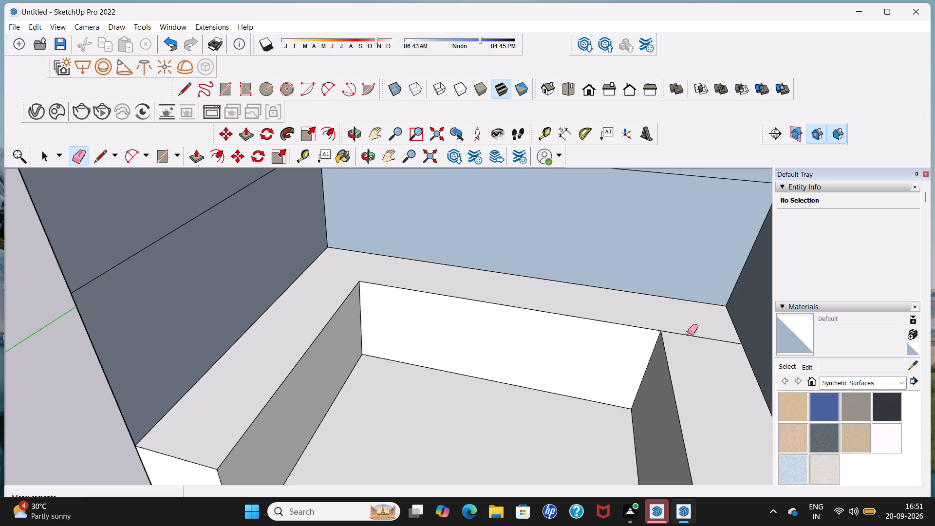
click(686, 335)
Delete the vertical seam line near the back edge on the outer face of the right wall's lower strip.
scroll(692, 324, down, 9)
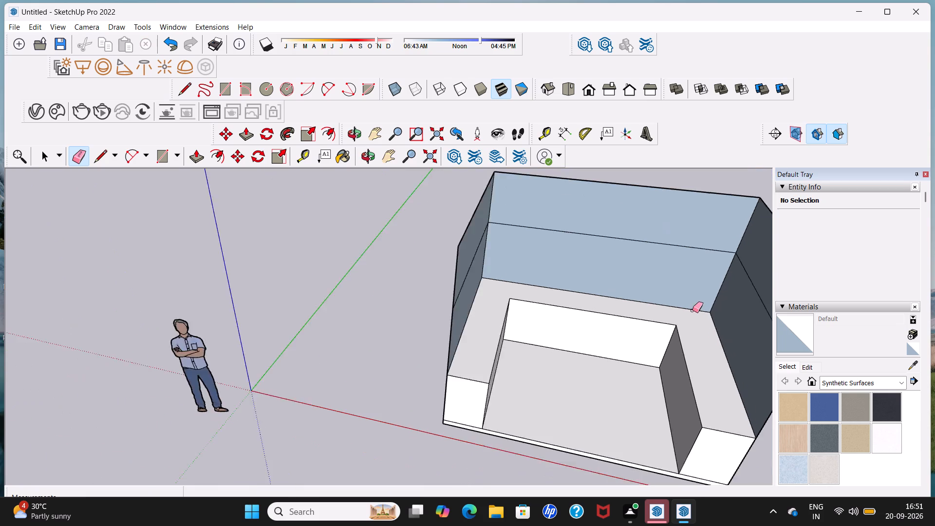
scroll(692, 310, down, 1)
middle_drag(634, 371, 585, 252)
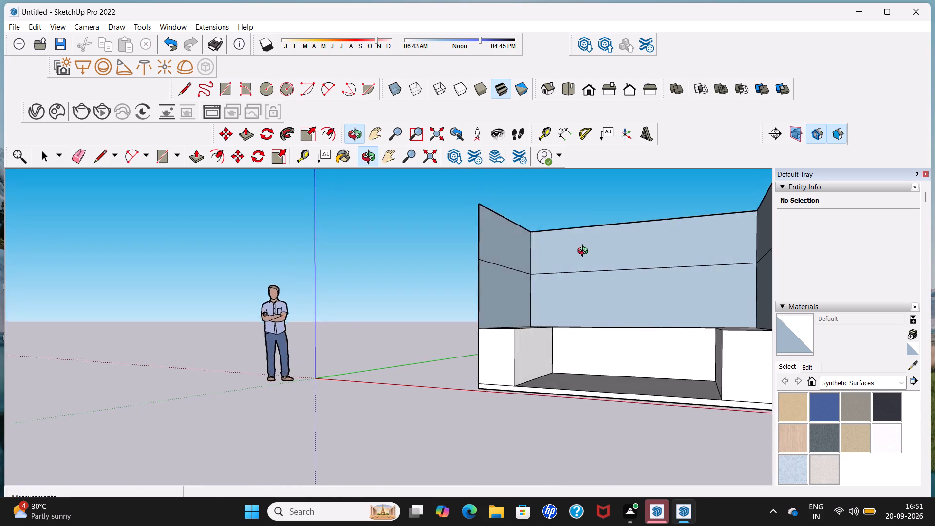
middle_drag(585, 252, 645, 252)
middle_drag(639, 249, 583, 278)
scroll(636, 256, down, 1)
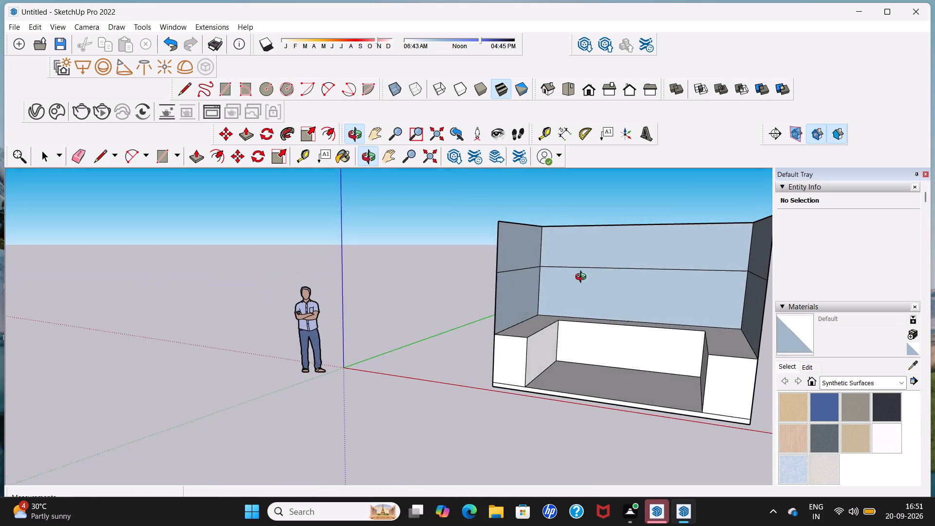
middle_drag(583, 278, 631, 281)
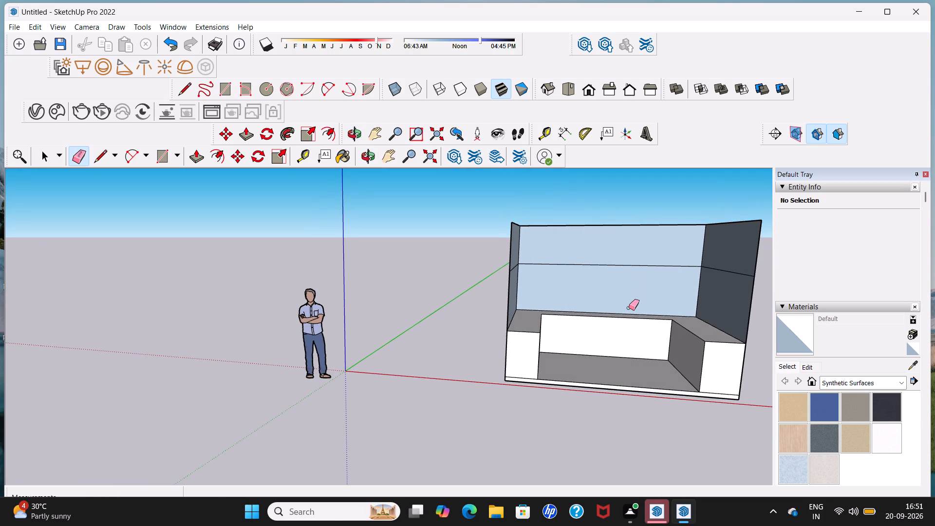
key(space)
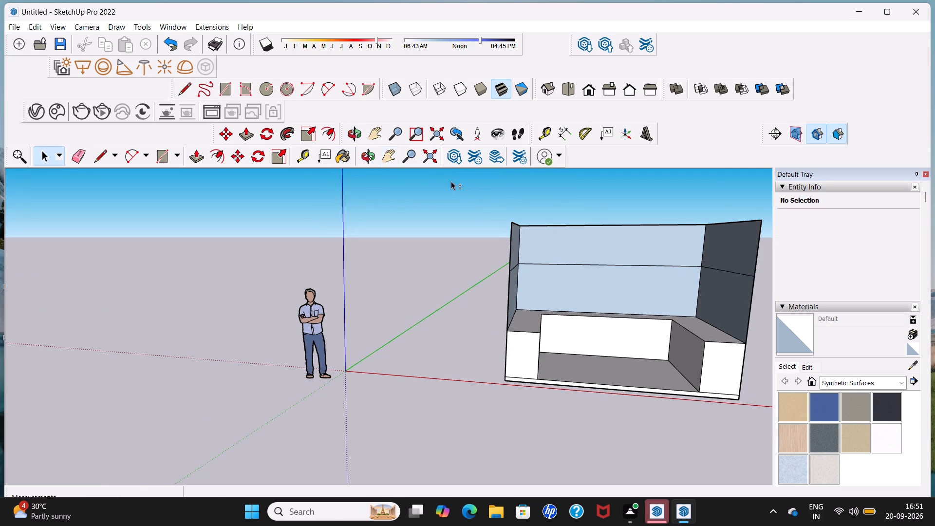
shift+middle_drag(556, 280, 289, 282)
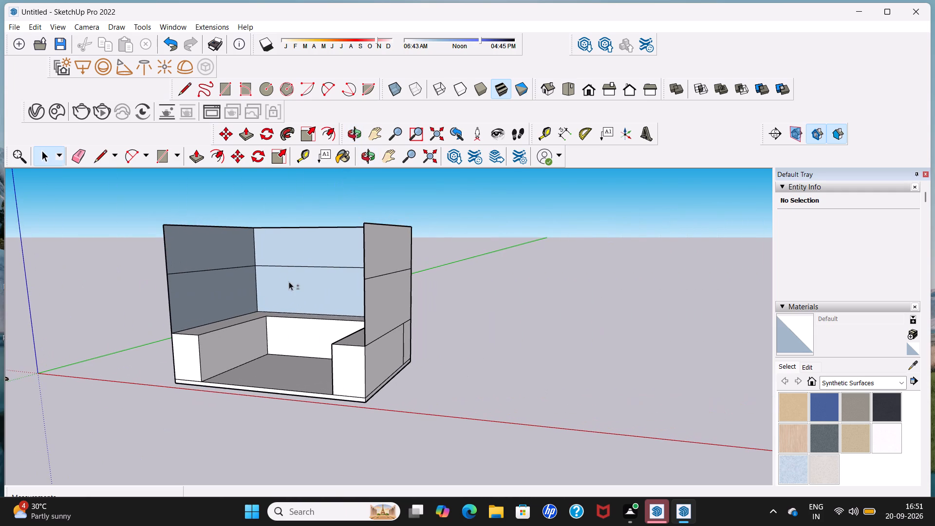
middle_drag(280, 289, 391, 273)
middle_drag(167, 286, 167, 286)
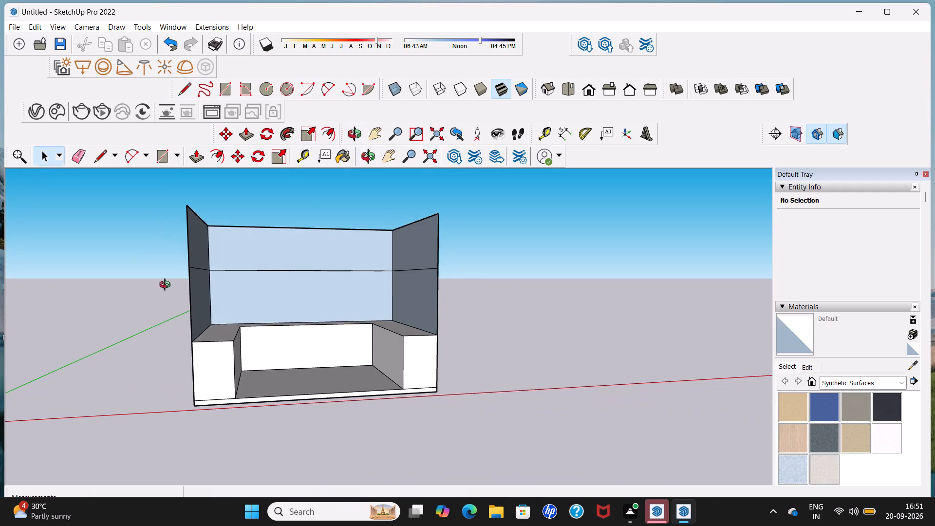
middle_drag(167, 286, 186, 292)
middle_drag(407, 306, 220, 298)
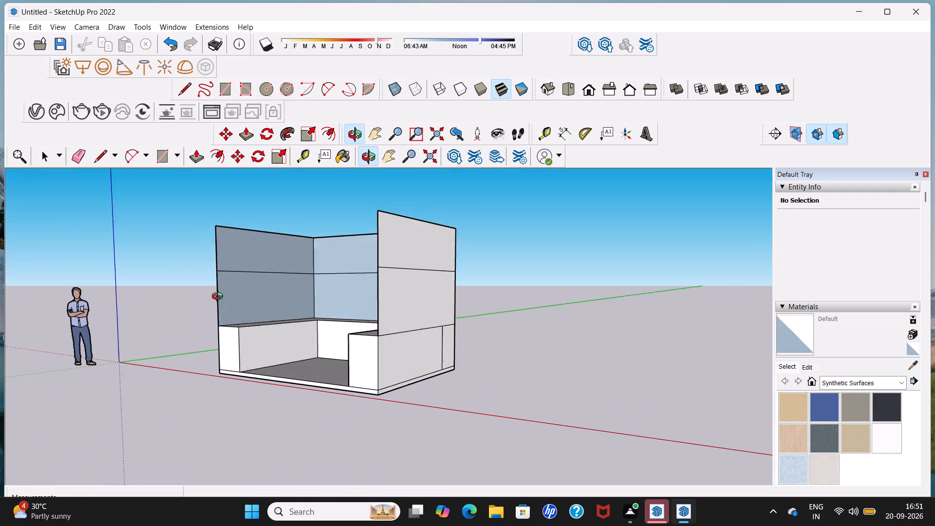
middle_drag(220, 298, 220, 295)
scroll(454, 360, up, 5)
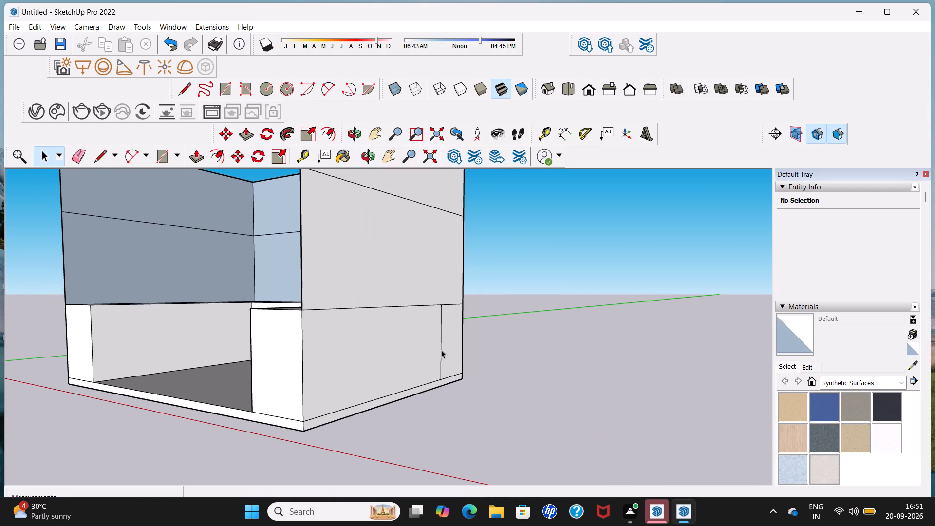
click(441, 350)
key(Delete)
Examine the U-shaped base and its top surface from the front and from above.
middle_drag(382, 352, 519, 341)
middle_drag(369, 341, 393, 342)
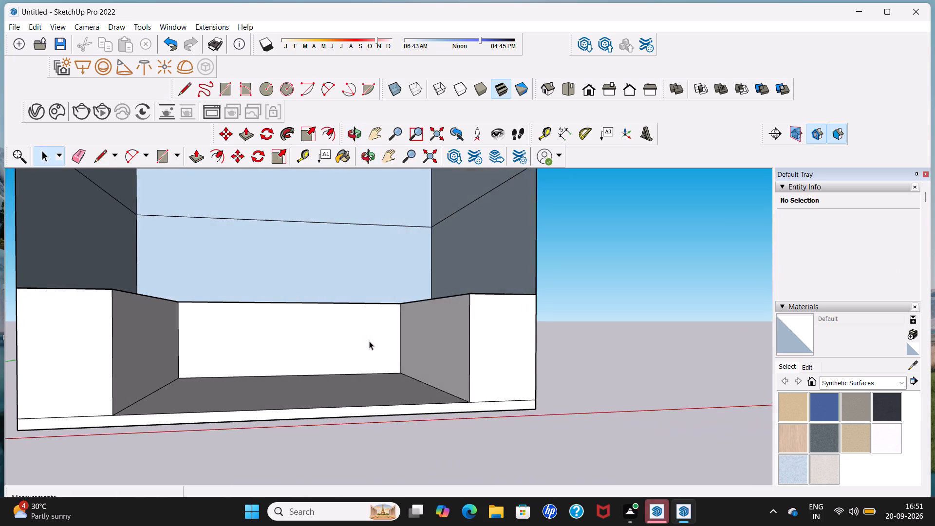
middle_drag(369, 341, 352, 433)
middle_drag(359, 389, 353, 445)
scroll(343, 297, up, 1)
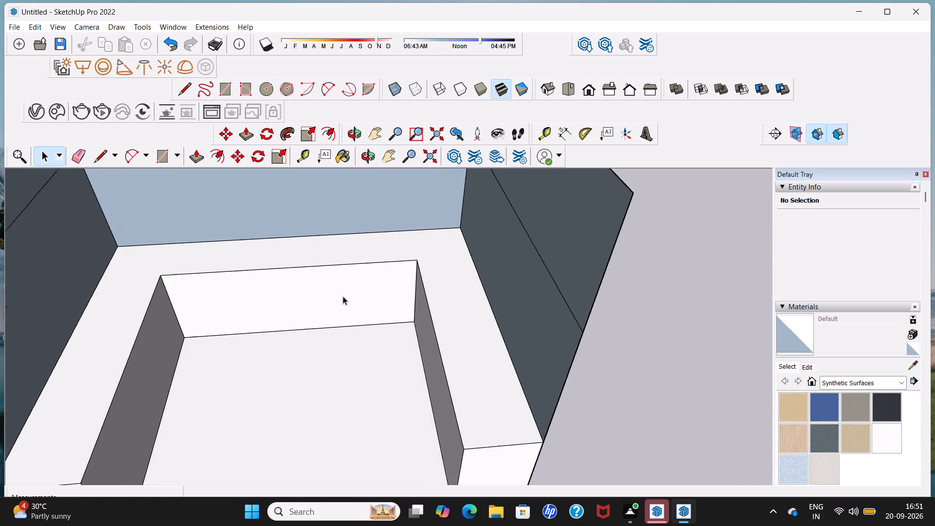
scroll(341, 303, down, 1)
middle_drag(341, 305, 336, 432)
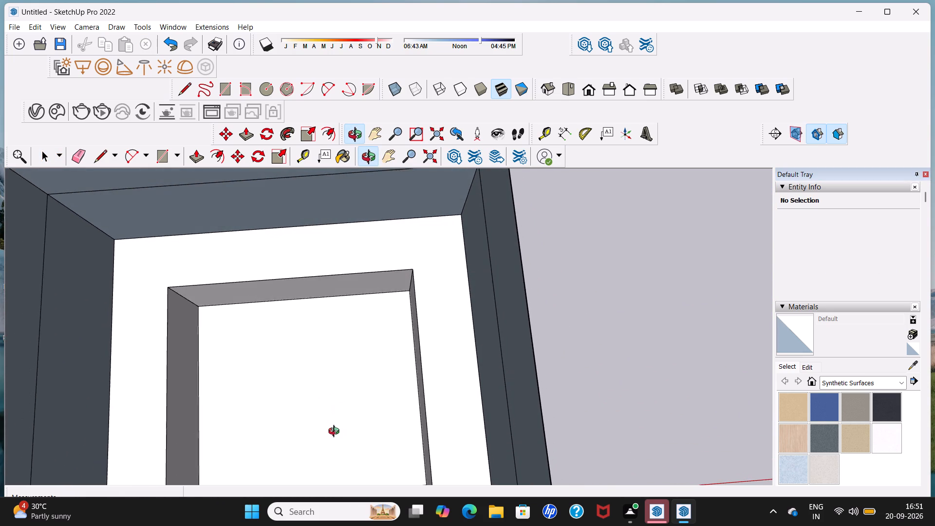
middle_drag(336, 432, 339, 324)
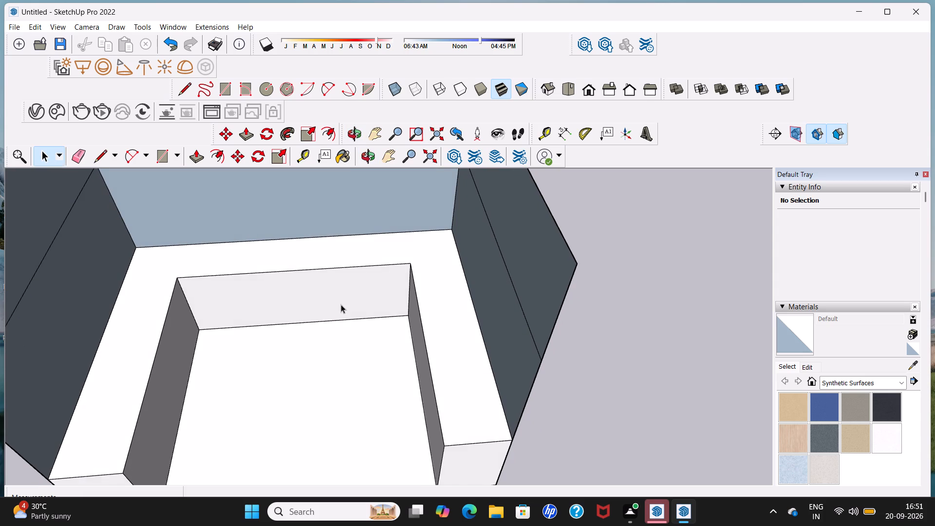
scroll(341, 303, up, 5)
scroll(341, 301, down, 2)
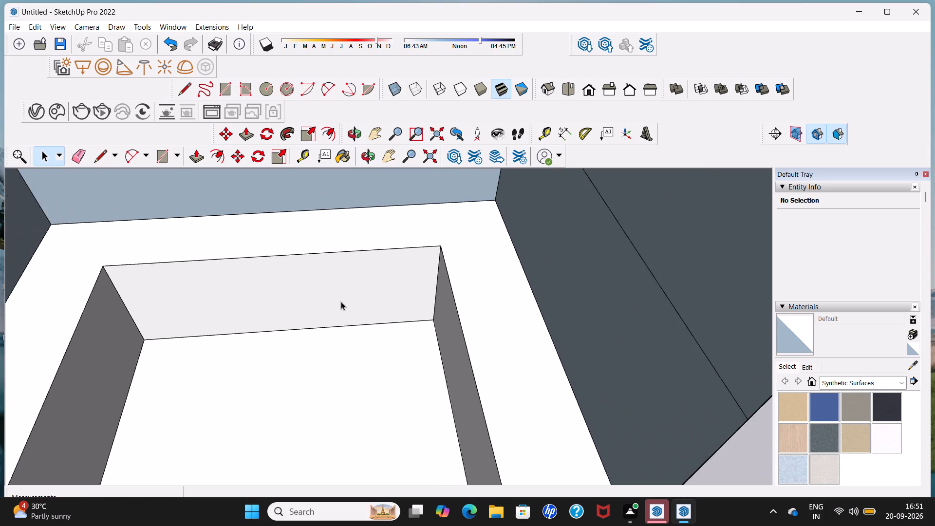
scroll(341, 301, down, 6)
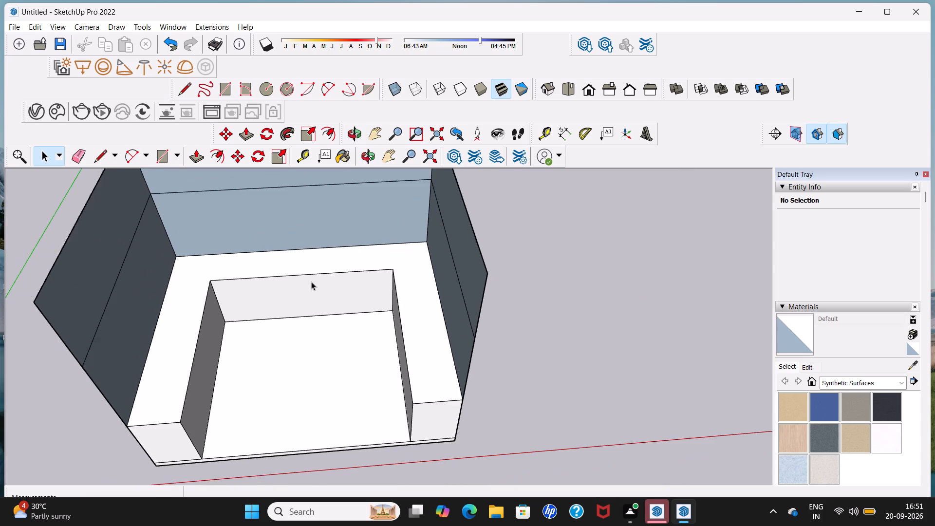
scroll(311, 282, down, 2)
scroll(278, 215, down, 3)
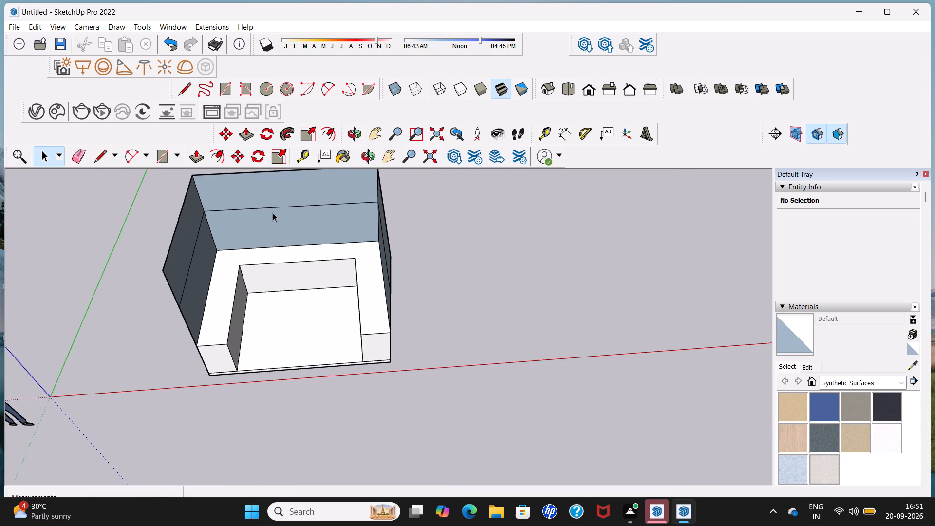
Extrude the top strips of the left, back and right walls 1' into the room to form the U-shaped upper cabinets.
middle_drag(261, 209, 194, 208)
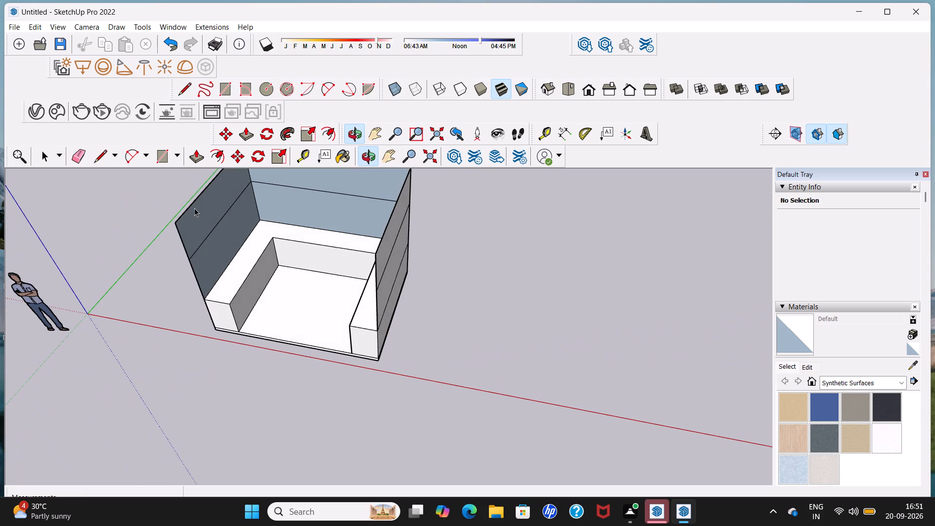
click(197, 155)
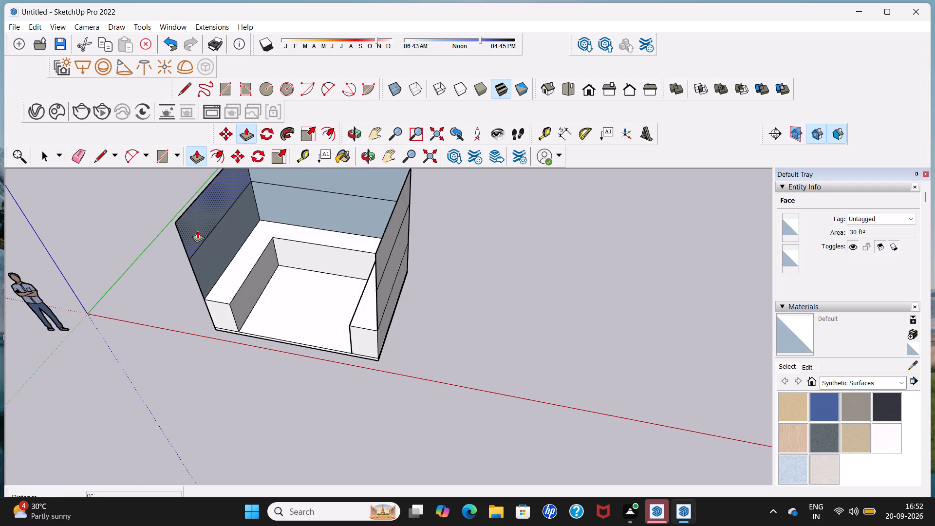
click(197, 230)
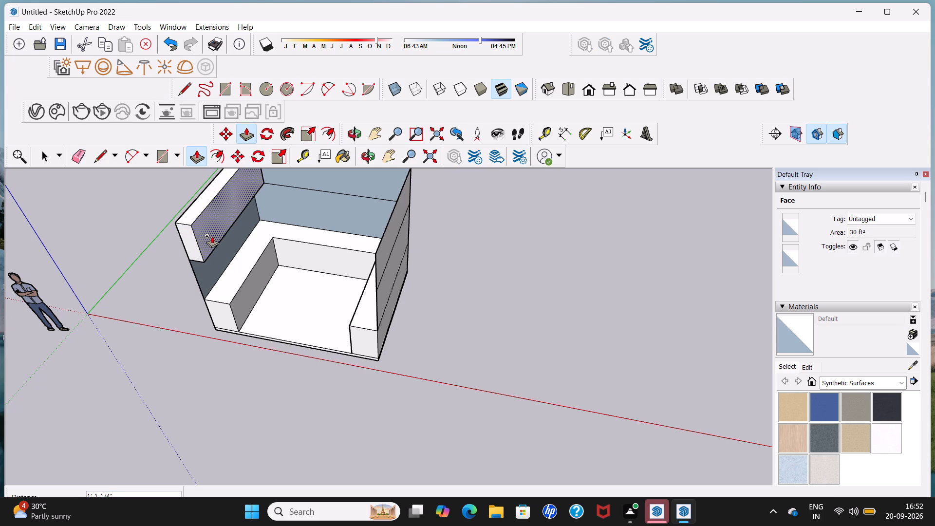
text(1')
key(Return)
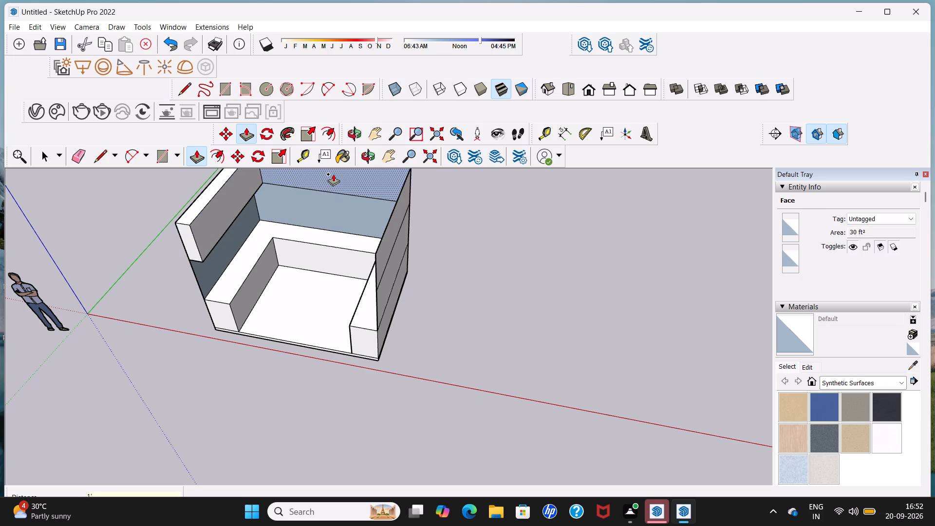
click(333, 174)
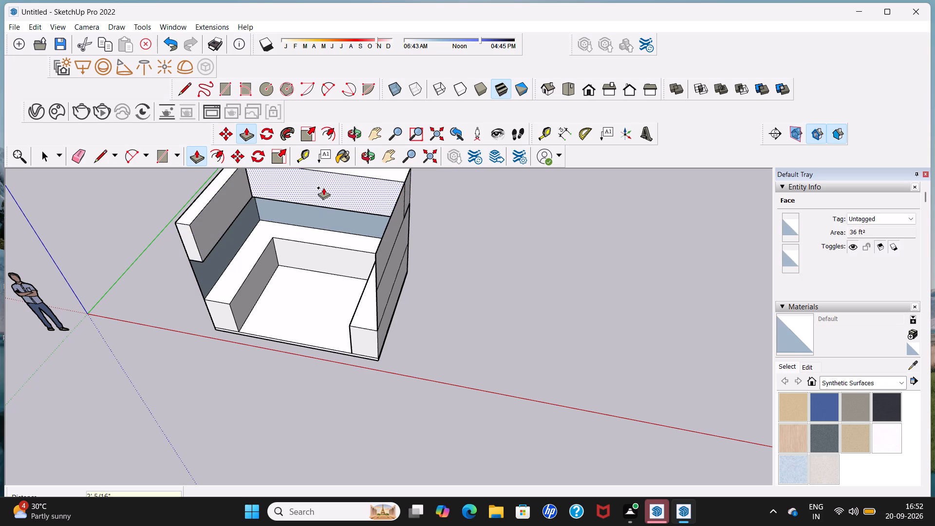
text(1')
key(Return)
middle_drag(328, 243, 373, 217)
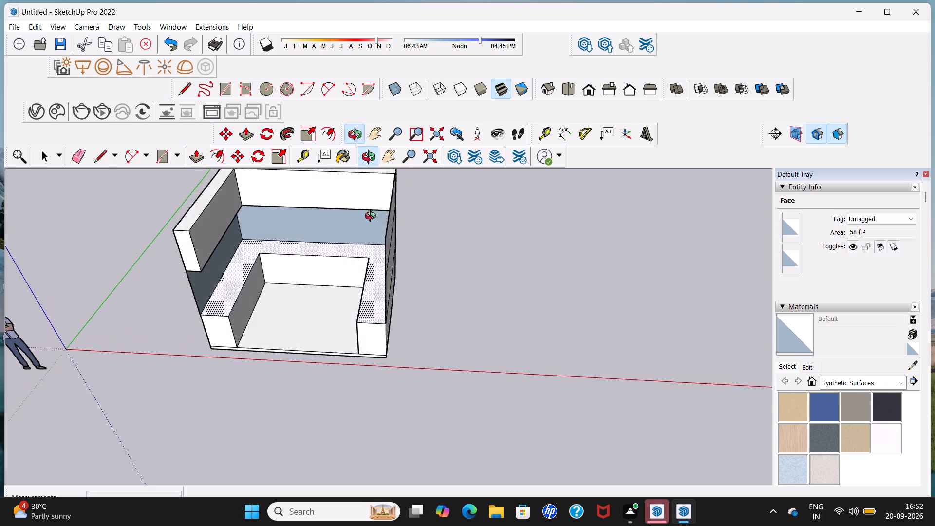
middle_drag(373, 217, 428, 207)
click(386, 212)
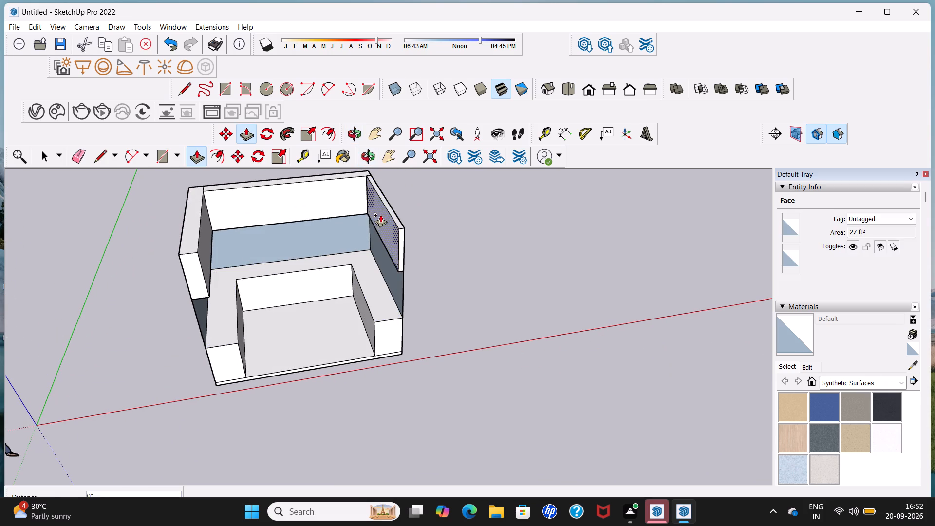
text(1')
key(Return)
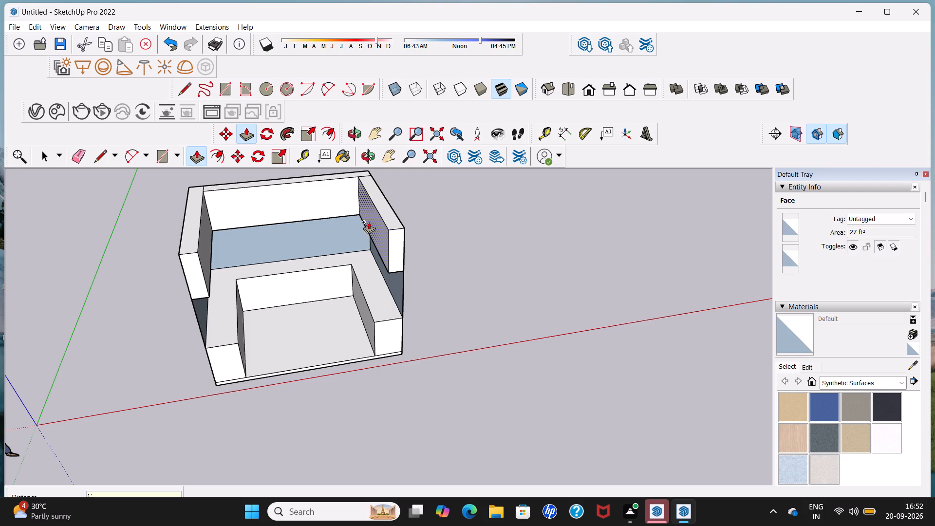
key(space)
Erase the two seam lines at the back corners of the upper cabinets' top so it forms one continuous U-shaped face.
middle_drag(298, 239, 280, 307)
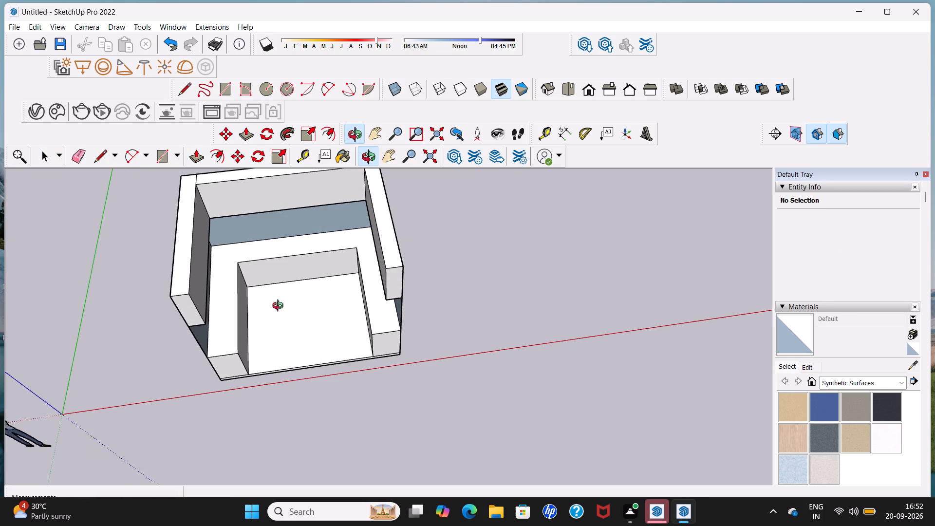
middle_drag(280, 307, 268, 263)
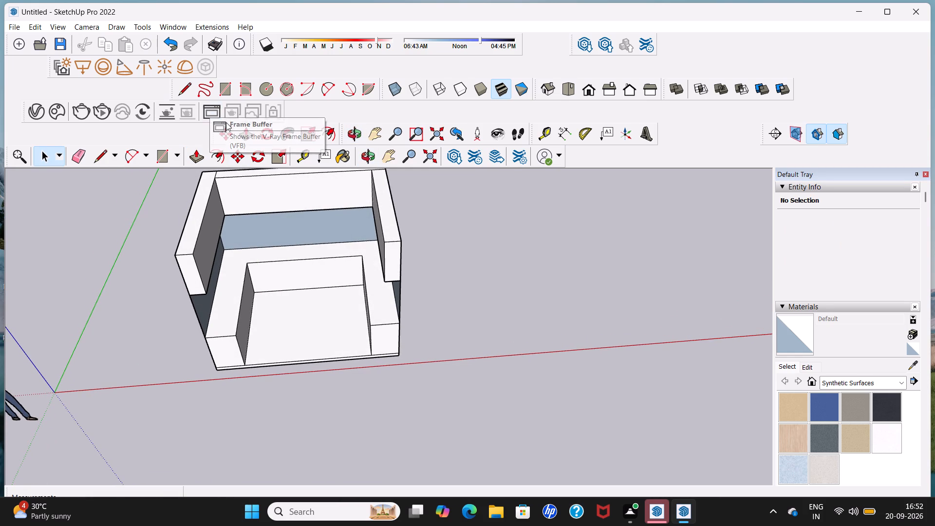
ctrl+middle_click(238, 244)
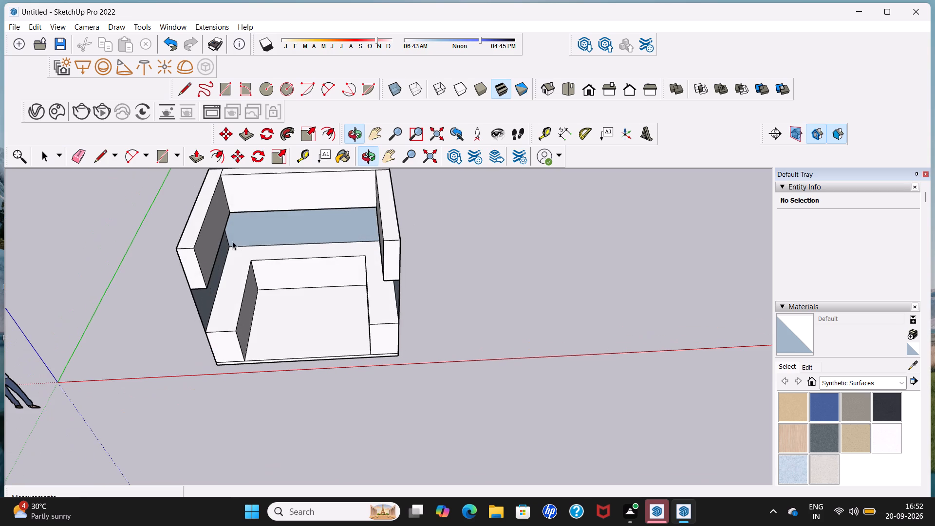
key(space)
shift+middle_drag(216, 237, 250, 241)
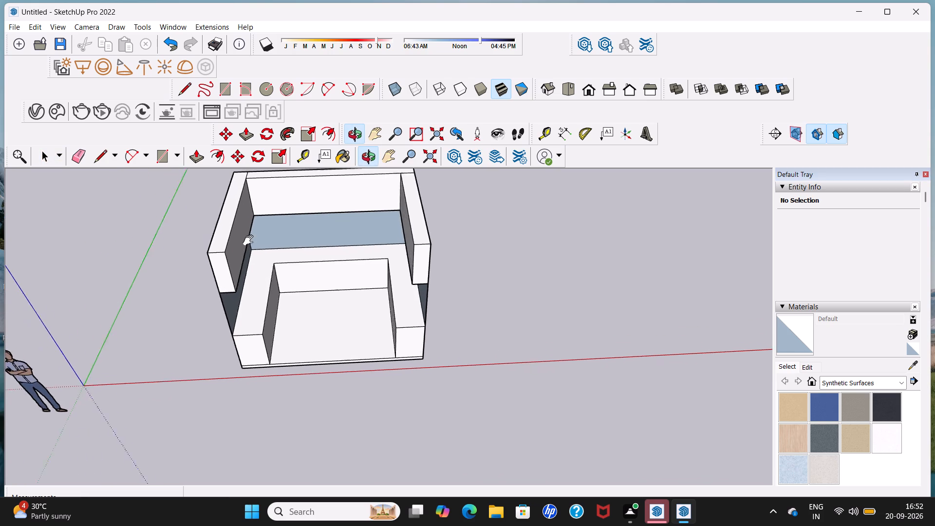
shift+middle_drag(250, 241, 295, 305)
shift+scroll(364, 251, up, 9)
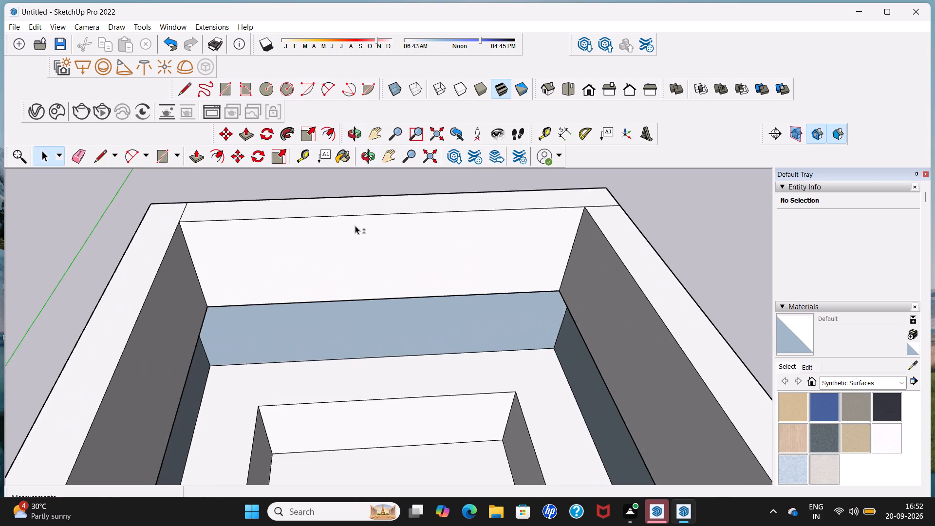
shift+middle_drag(354, 224, 355, 313)
shift+scroll(245, 287, up, 2)
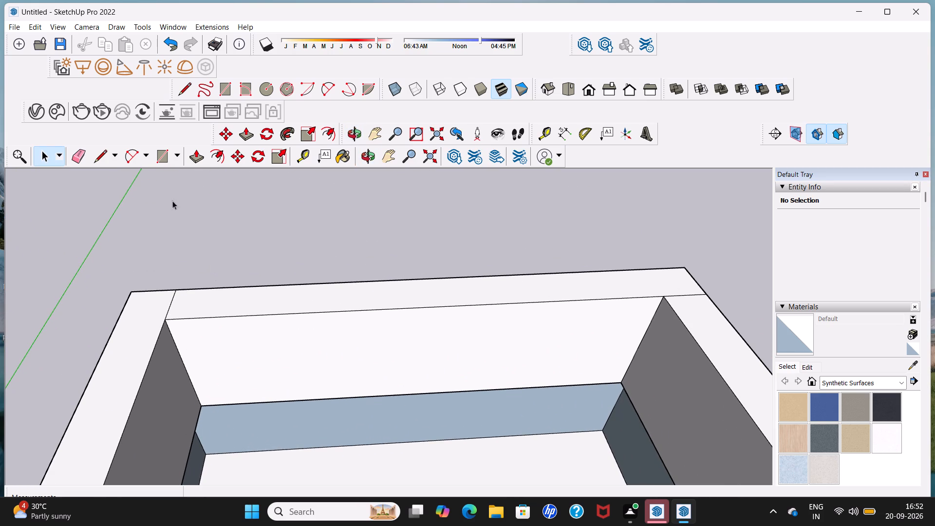
click(80, 157)
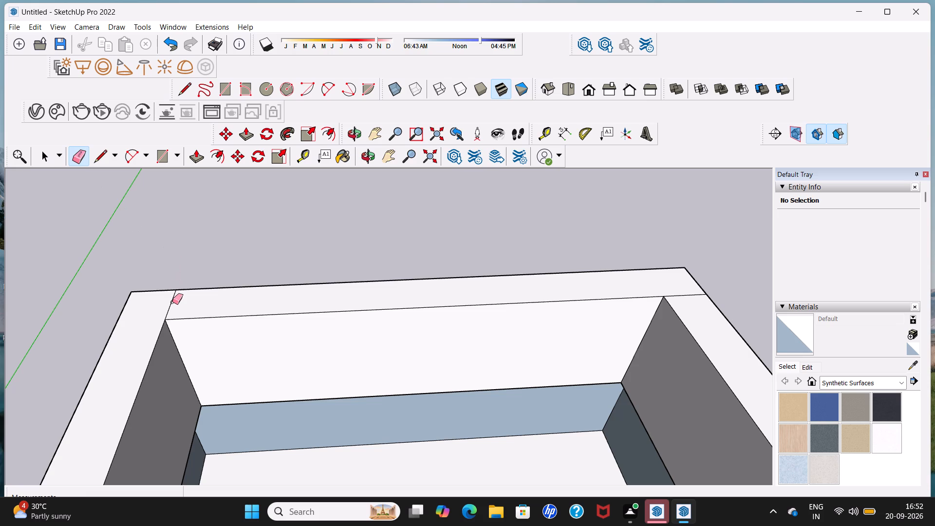
click(172, 302)
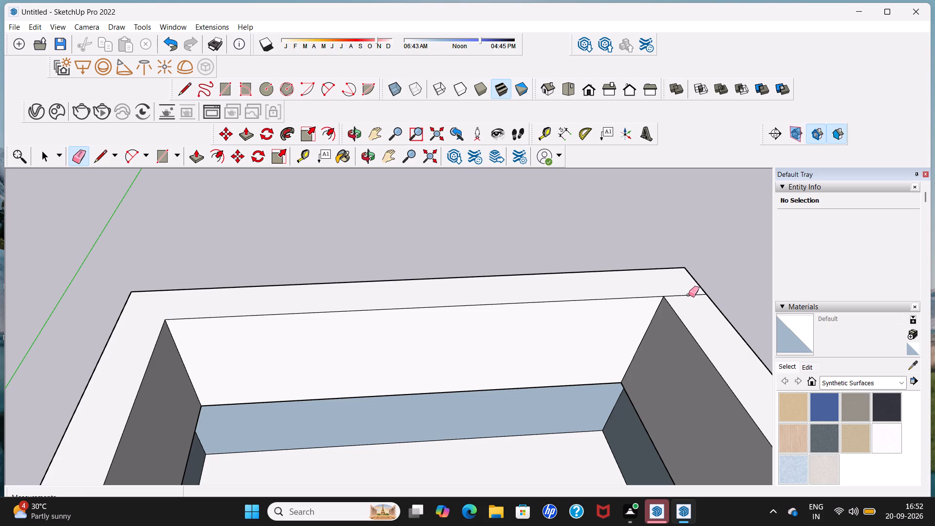
click(687, 294)
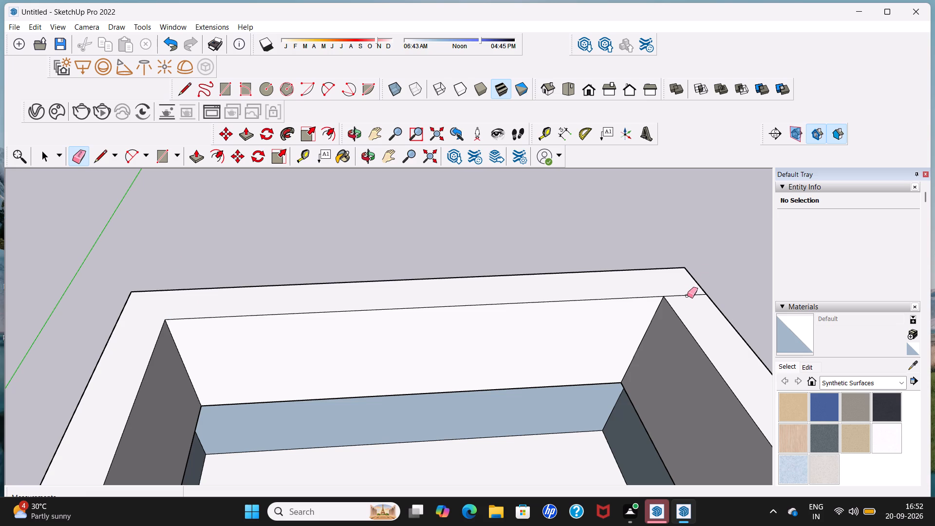
click(687, 295)
Examine the upper cabinets, the wall band between and the U-shaped base from the front and from close up inside.
scroll(687, 294, down, 11)
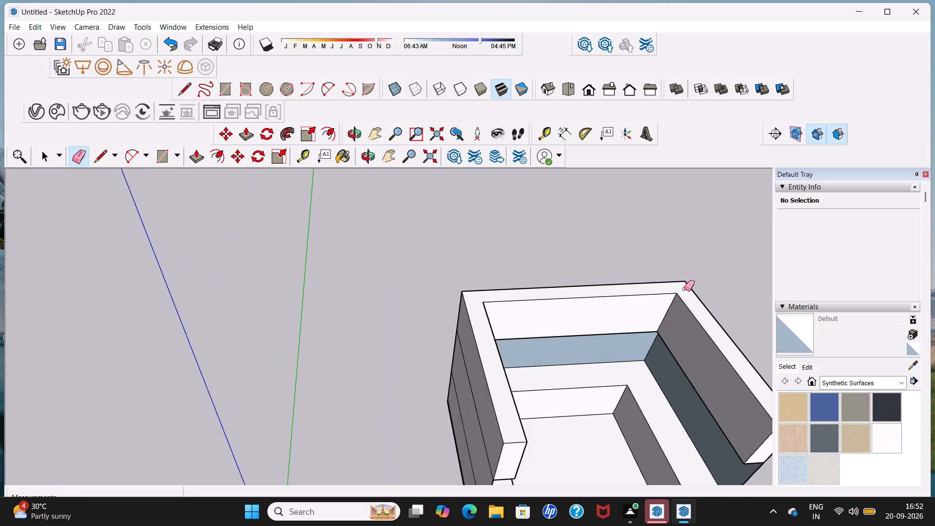
scroll(684, 289, down, 4)
middle_drag(633, 379, 486, 250)
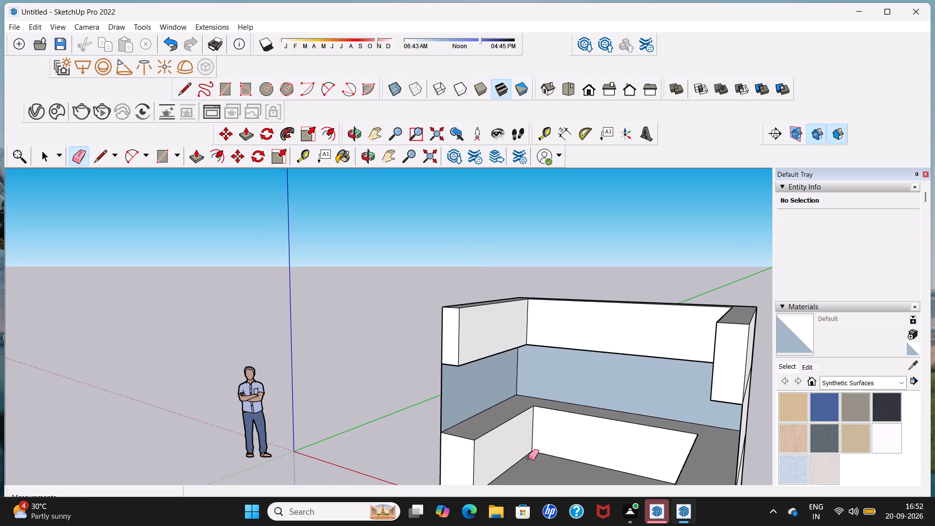
middle_drag(528, 458, 569, 384)
middle_drag(557, 383, 568, 410)
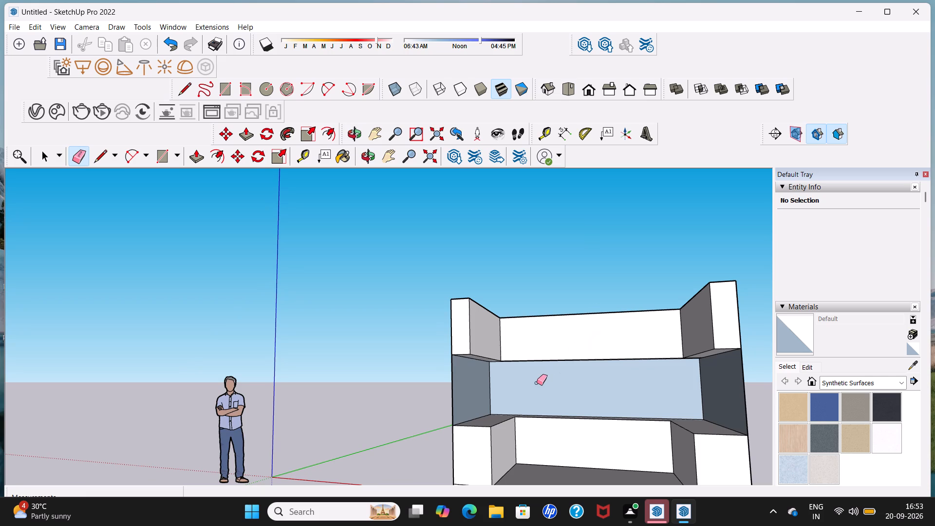
scroll(537, 383, up, 4)
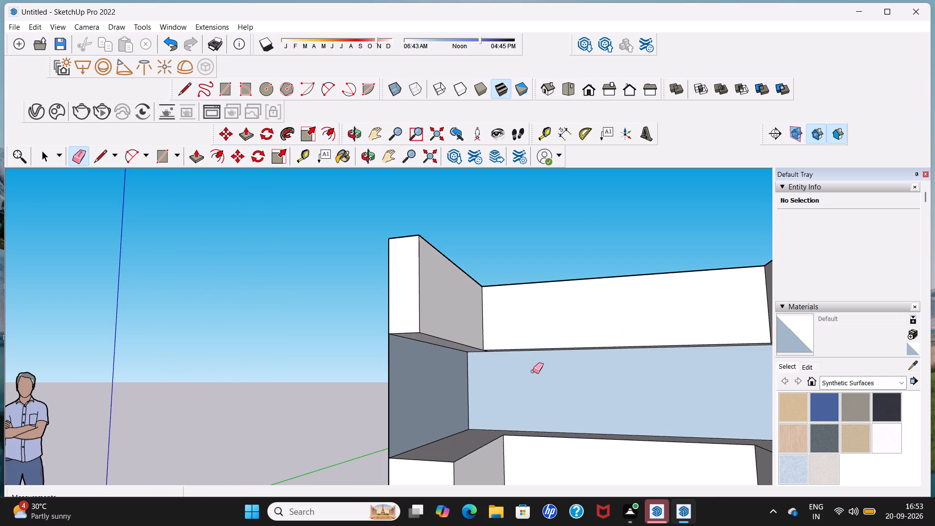
scroll(534, 369, down, 5)
scroll(535, 364, up, 1)
scroll(535, 364, down, 5)
shift+middle_drag(539, 360, 346, 374)
middle_drag(372, 392, 436, 382)
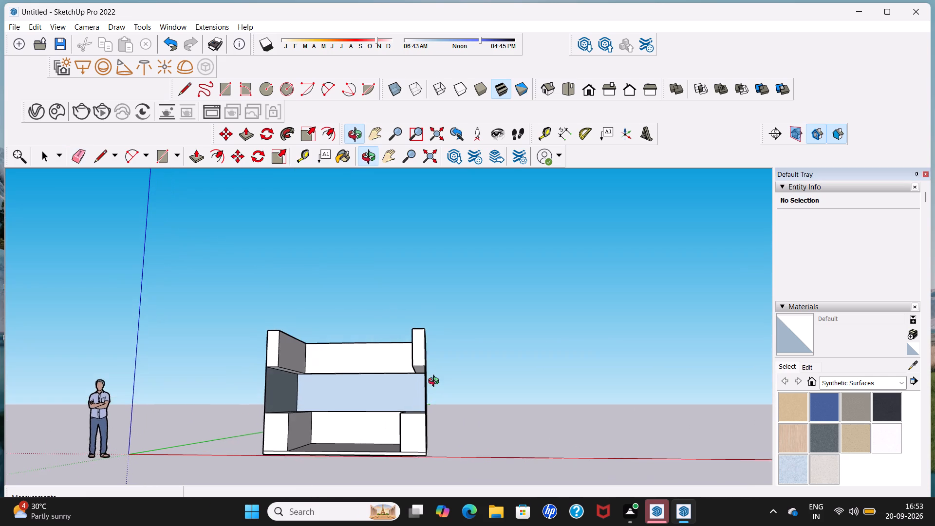
middle_drag(436, 382, 439, 381)
key(space)
scroll(351, 387, up, 7)
middle_drag(351, 388, 351, 394)
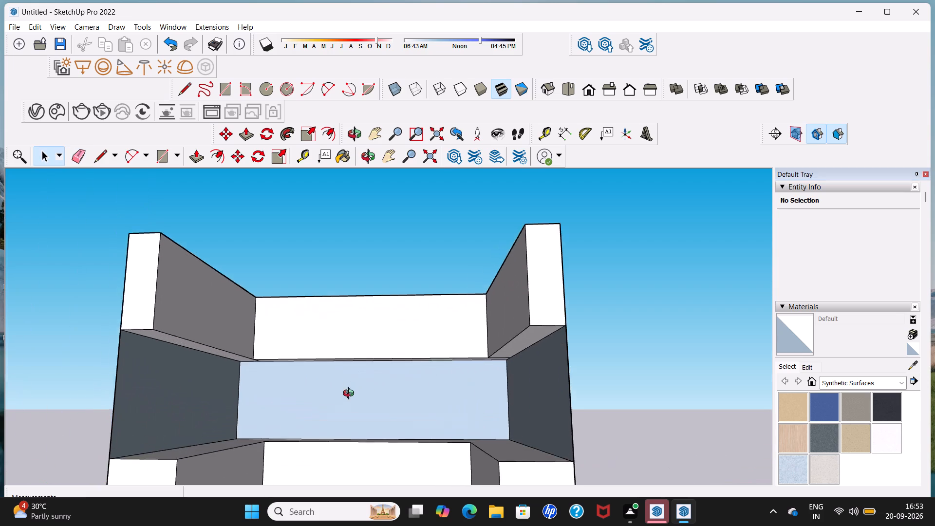
middle_drag(351, 394, 350, 422)
scroll(351, 407, down, 1)
middle_drag(353, 395, 353, 408)
scroll(353, 403, down, 1)
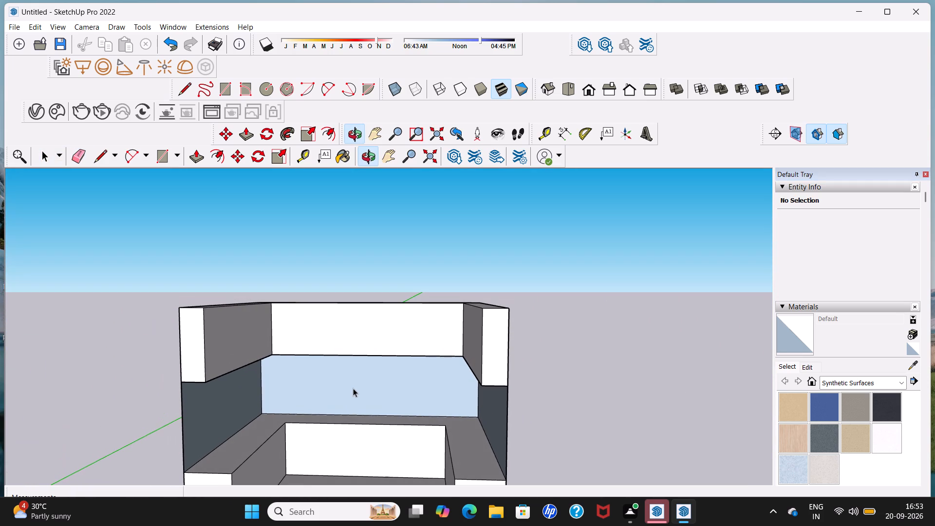
shift+middle_drag(352, 384, 387, 316)
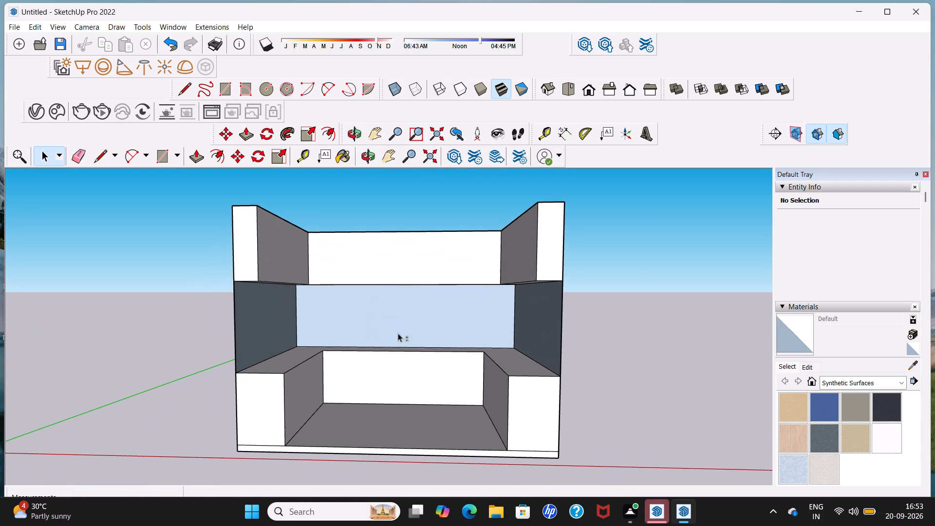
middle_drag(413, 358, 402, 332)
middle_drag(402, 332, 398, 385)
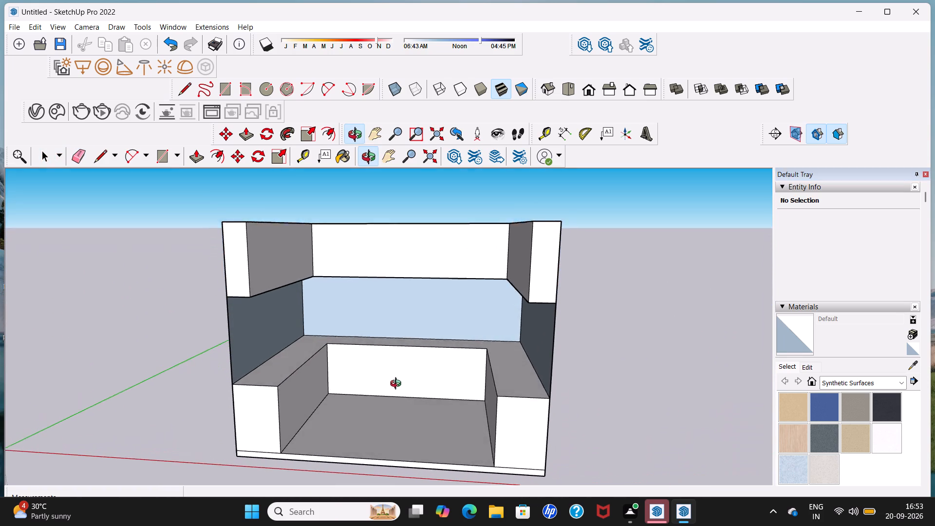
middle_drag(398, 385, 397, 393)
scroll(378, 398, up, 4)
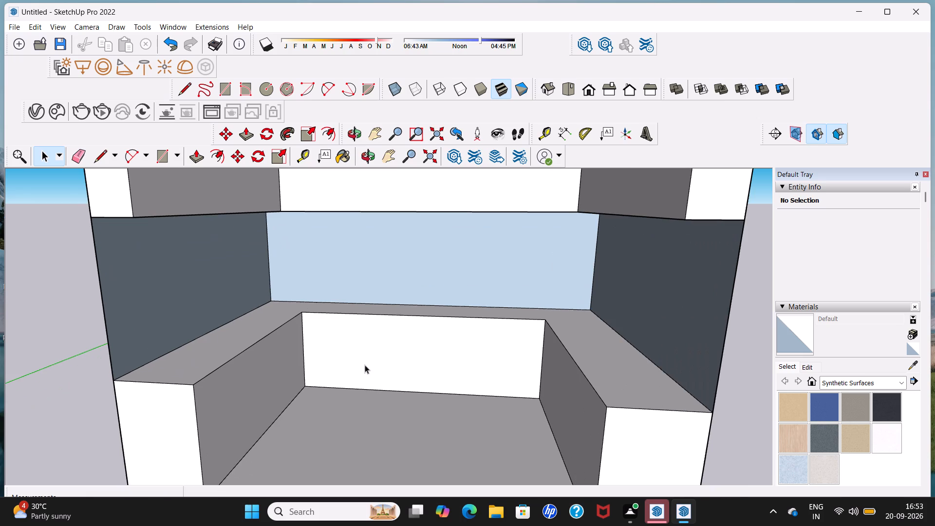
scroll(268, 355, up, 5)
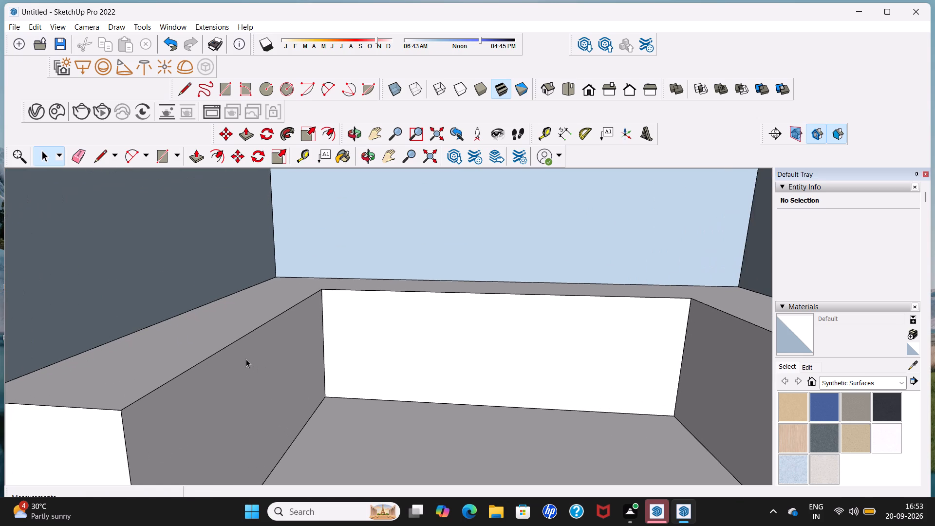
scroll(246, 359, down, 5)
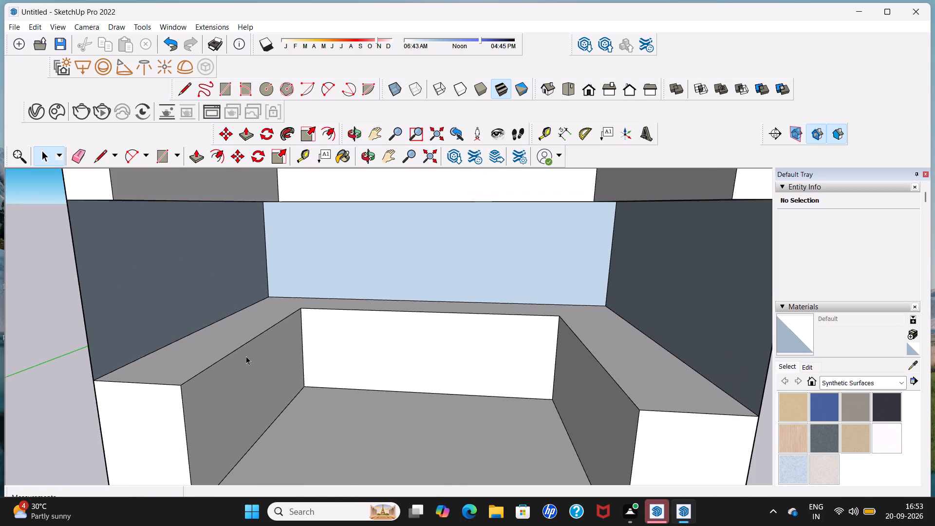
scroll(246, 356, down, 5)
Measure the length of the left base run's inner front along the floor.
middle_drag(229, 373, 177, 375)
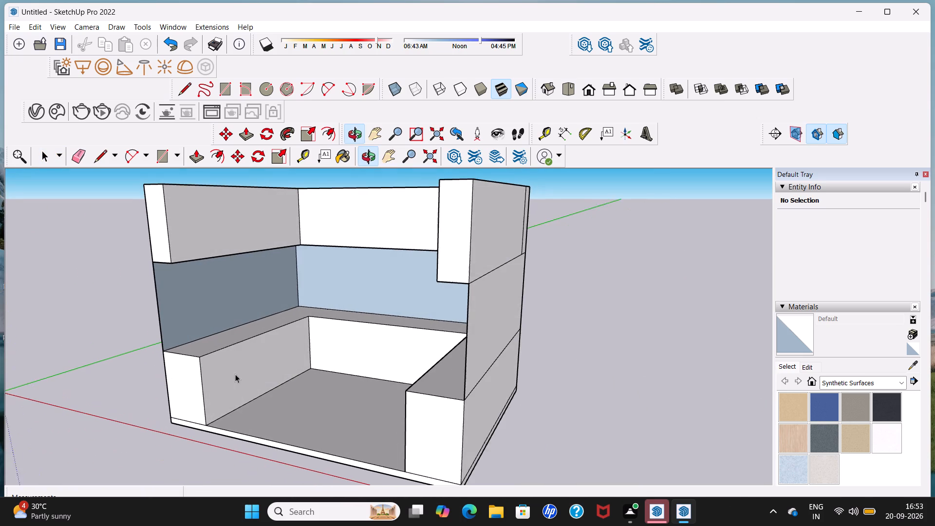
middle_drag(236, 372, 181, 376)
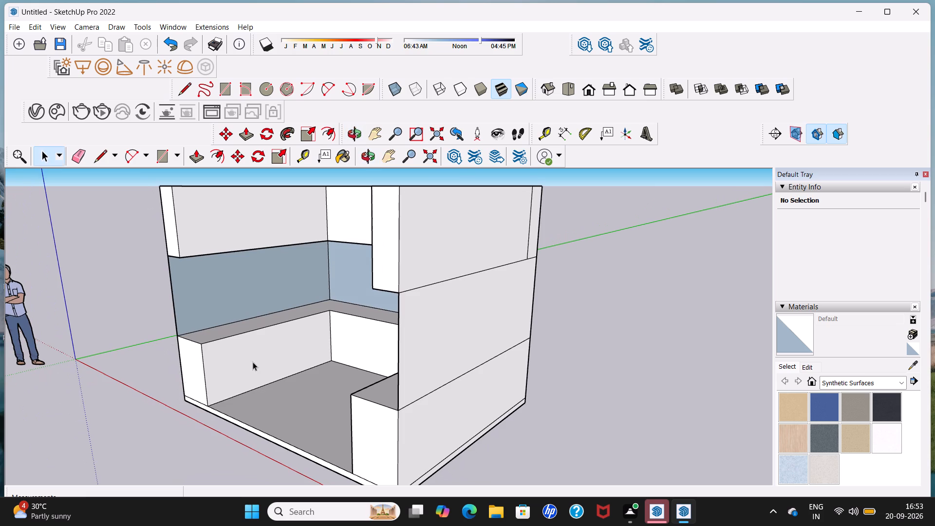
middle_drag(258, 360, 233, 373)
scroll(251, 364, up, 7)
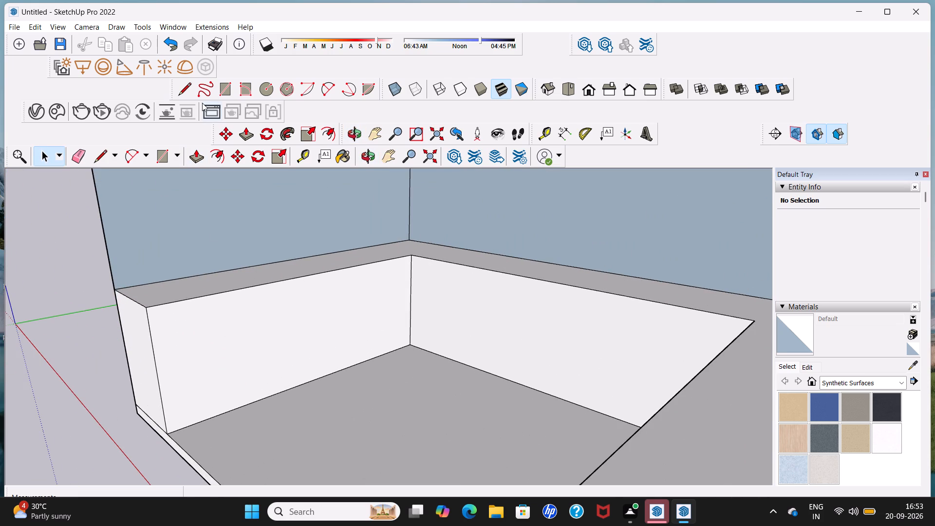
click(186, 89)
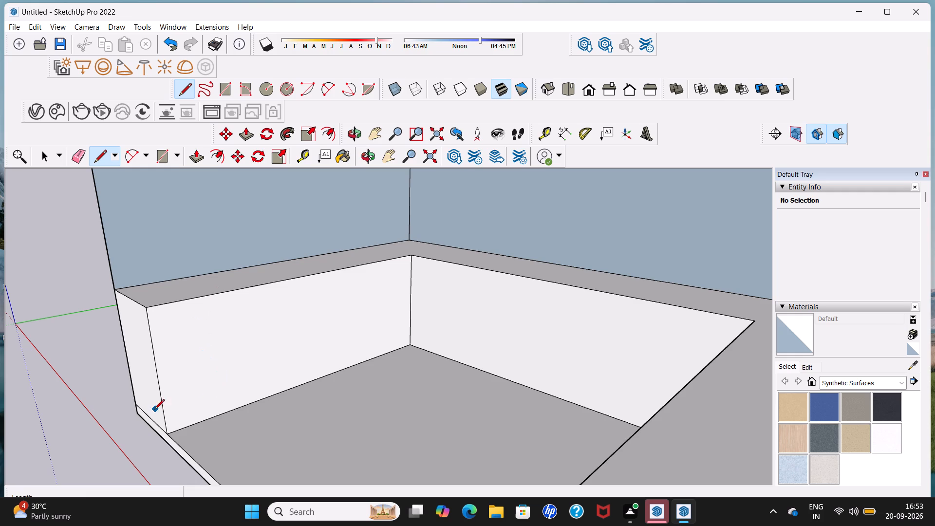
click(564, 131)
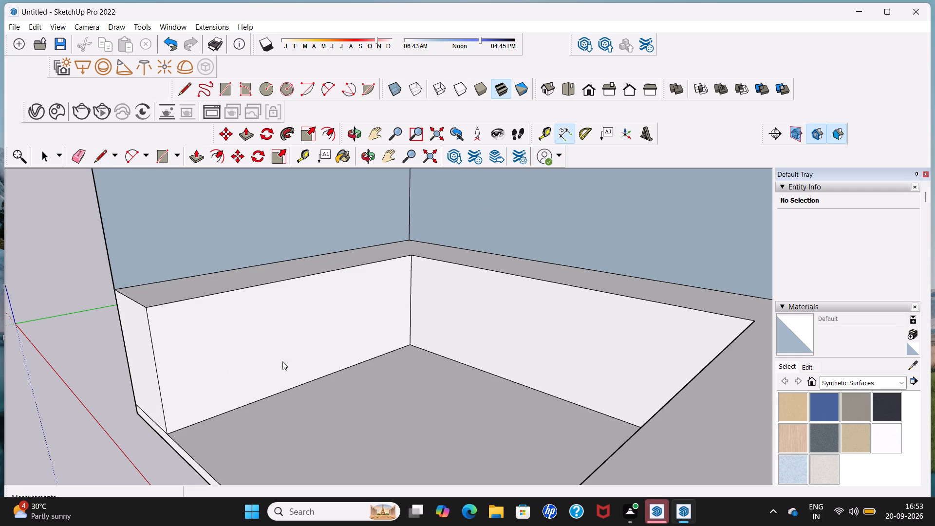
click(166, 432)
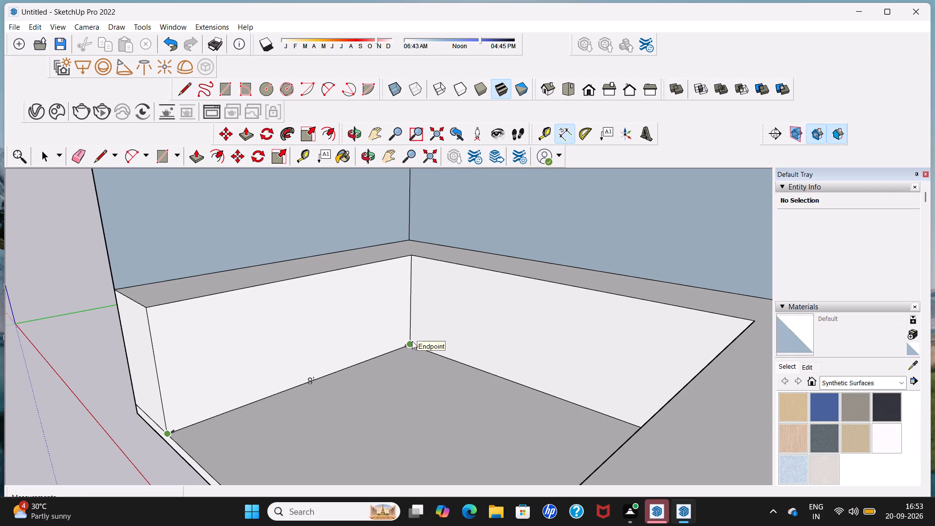
key(space)
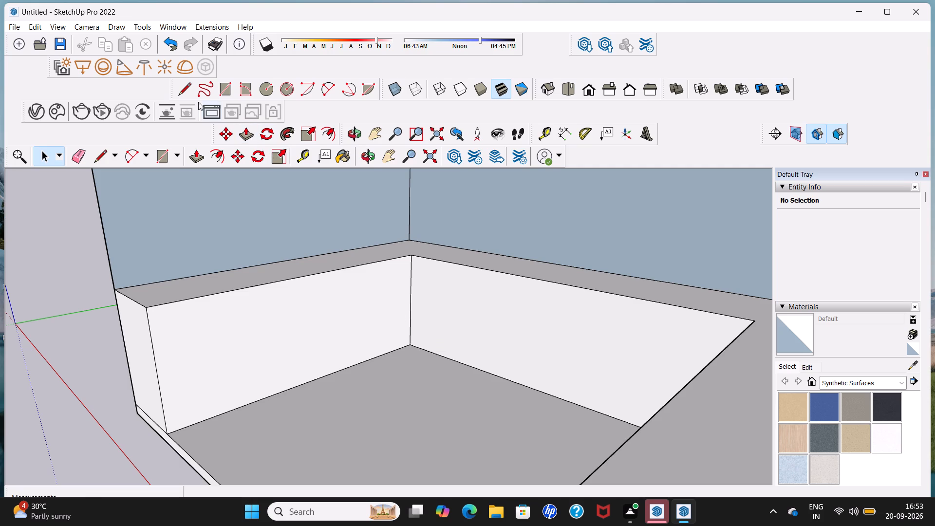
Draw a vertical dividing line down the left base run's inner front, 2' from its open end.
click(187, 94)
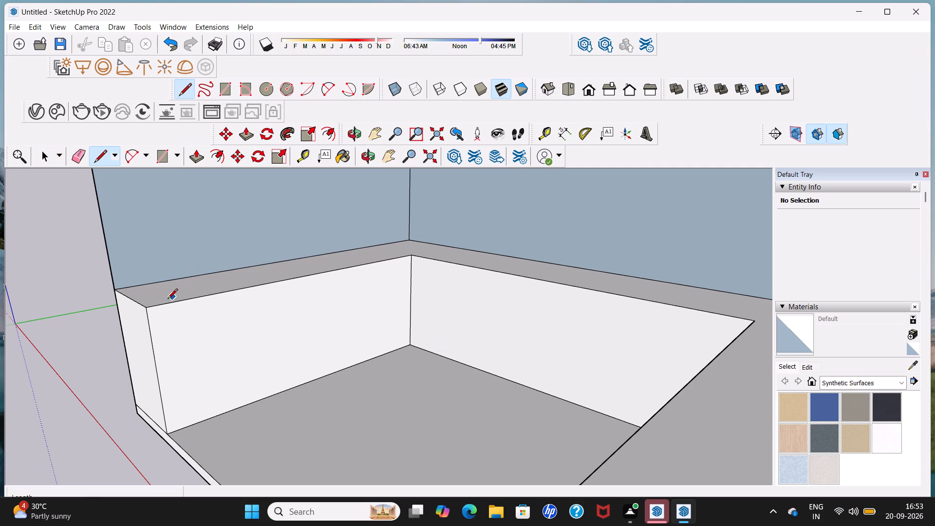
click(145, 309)
text(2')
key(Return)
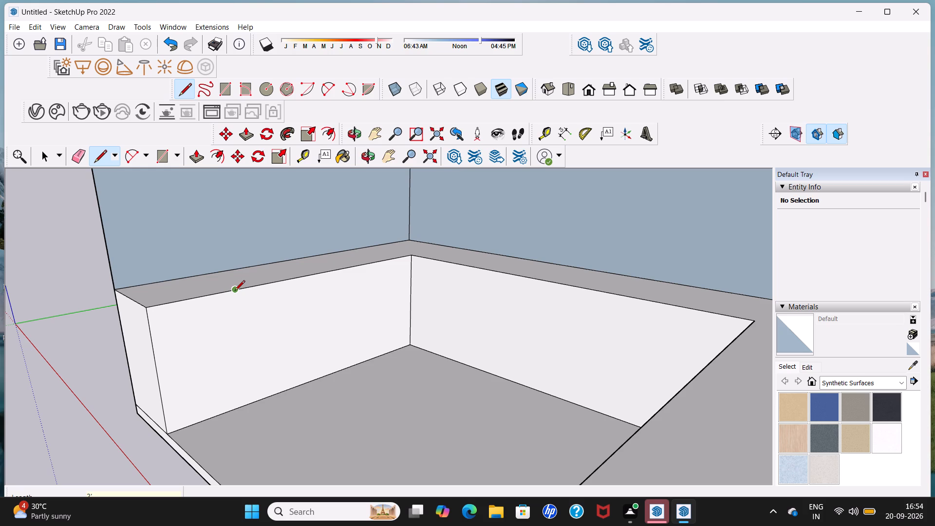
key(space)
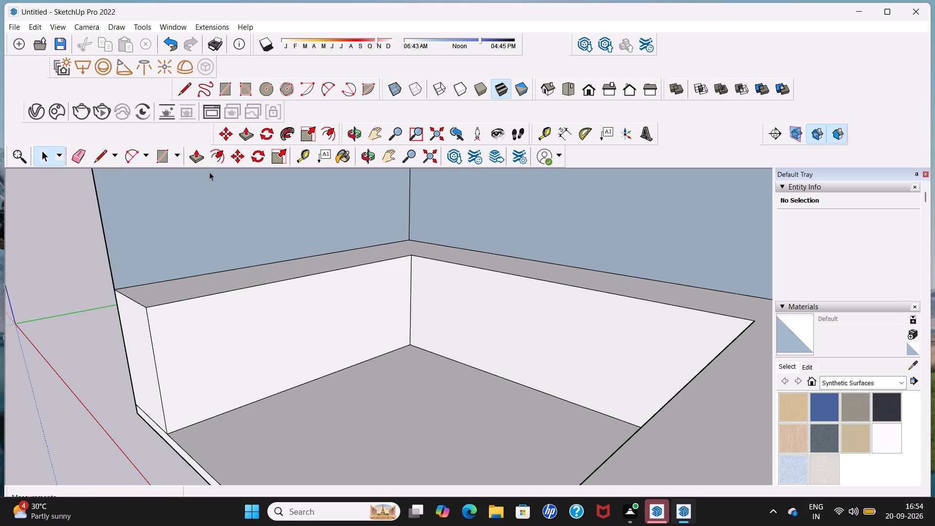
click(181, 90)
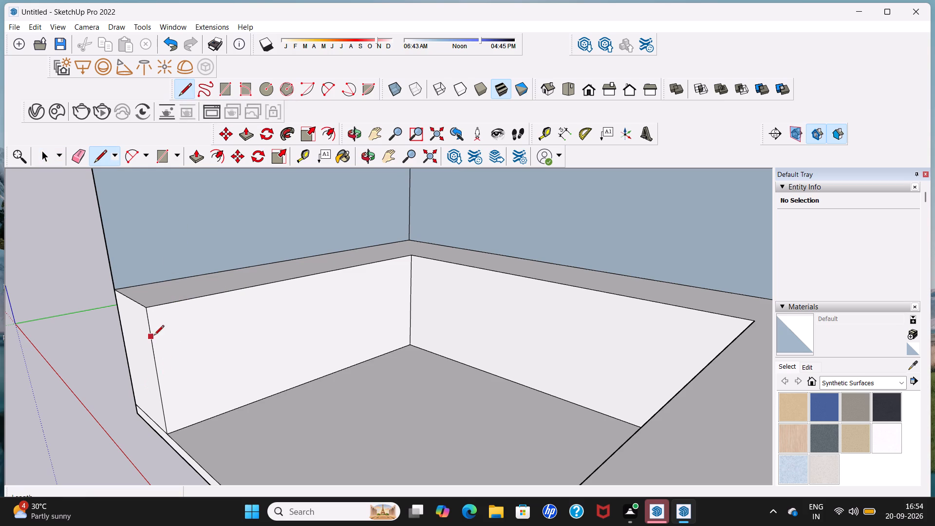
click(147, 307)
key(2)
key(apostrophe)
key(Return)
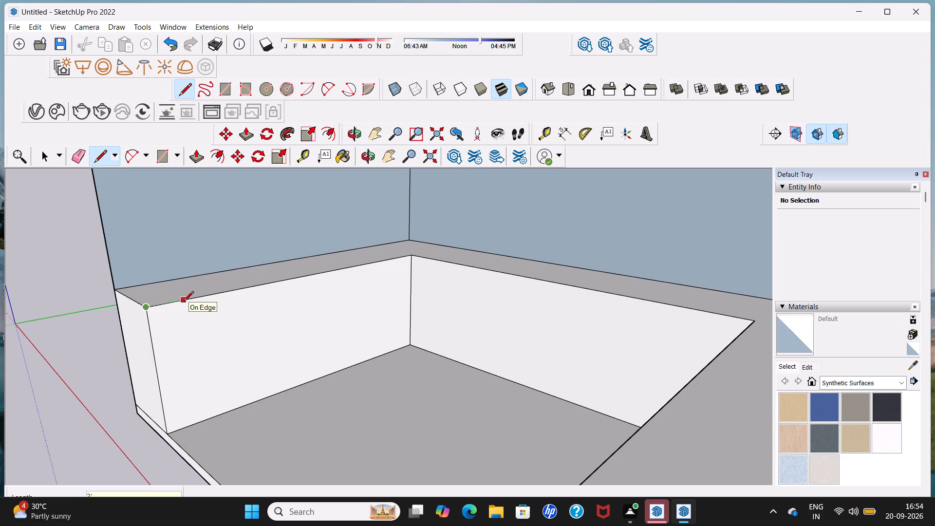
click(235, 292)
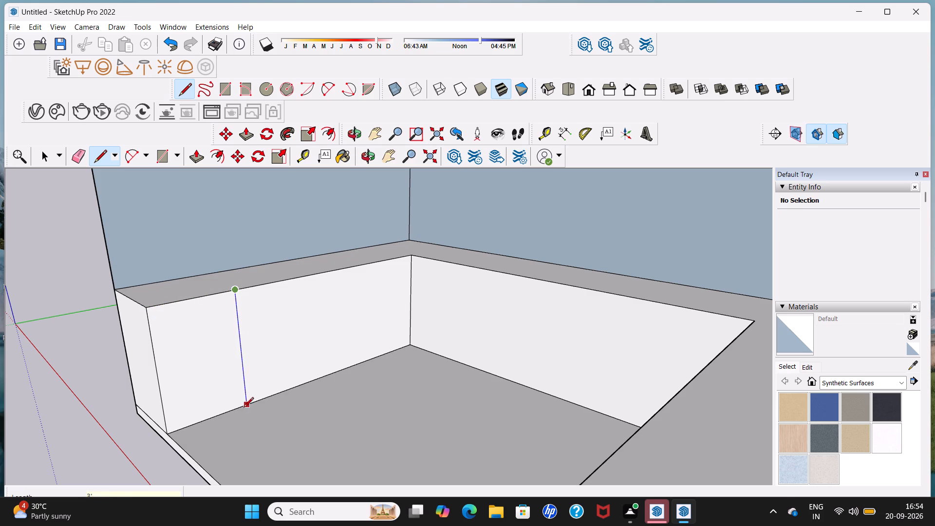
click(245, 410)
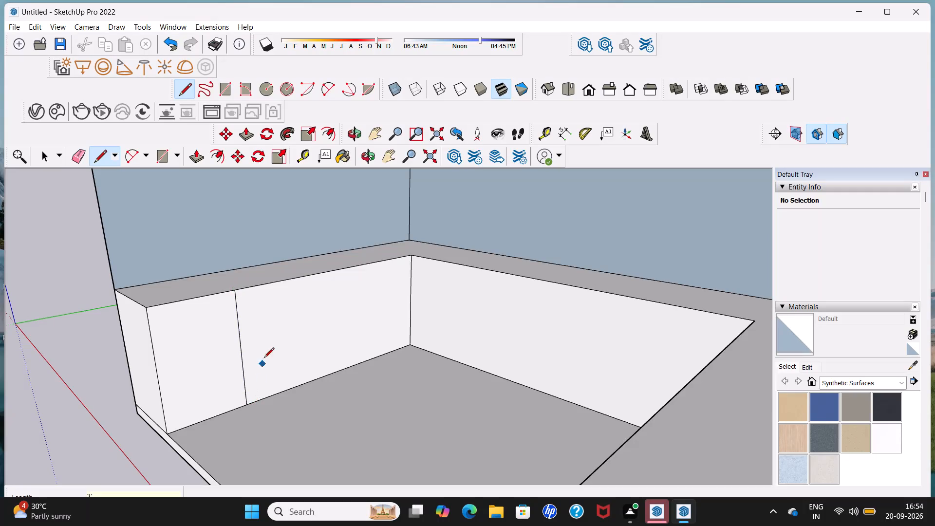
Draw two more vertical dividing lines on the left base run's front, each 2' further towards the back corner.
click(236, 292)
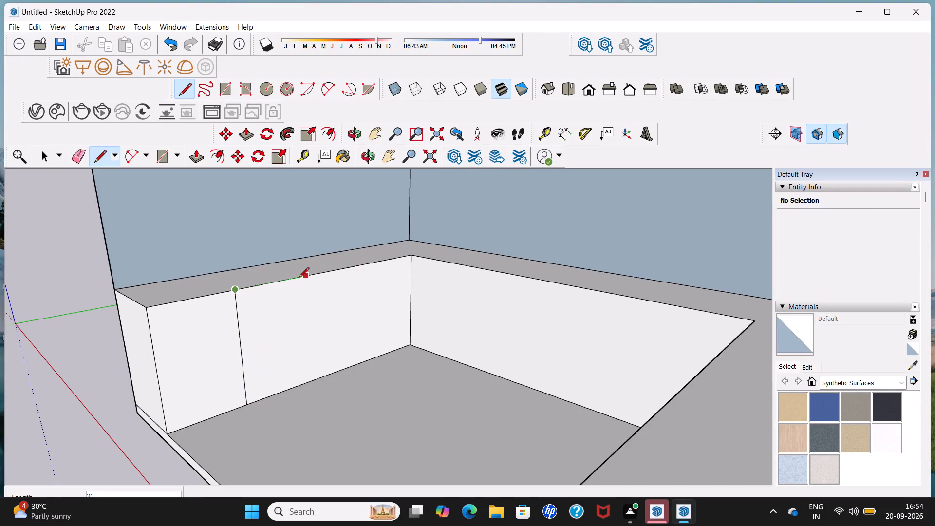
text(2')
key(Return)
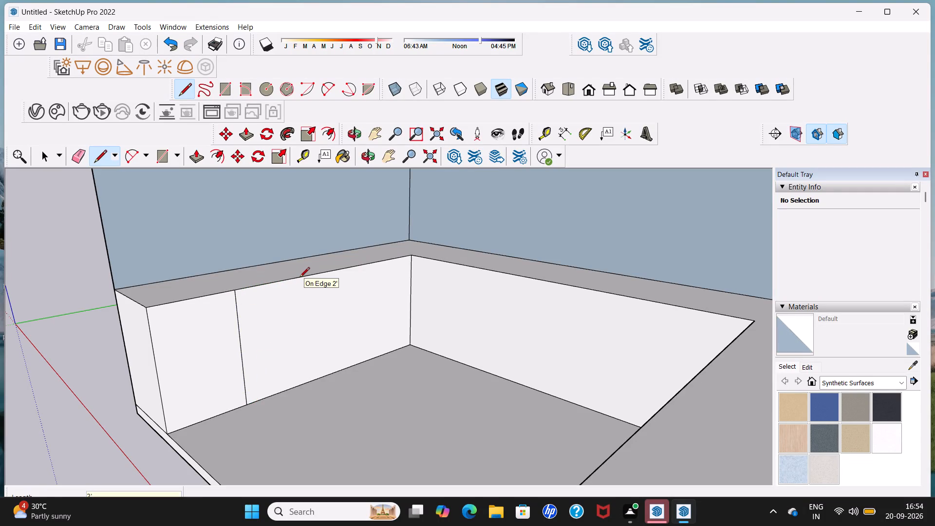
click(302, 277)
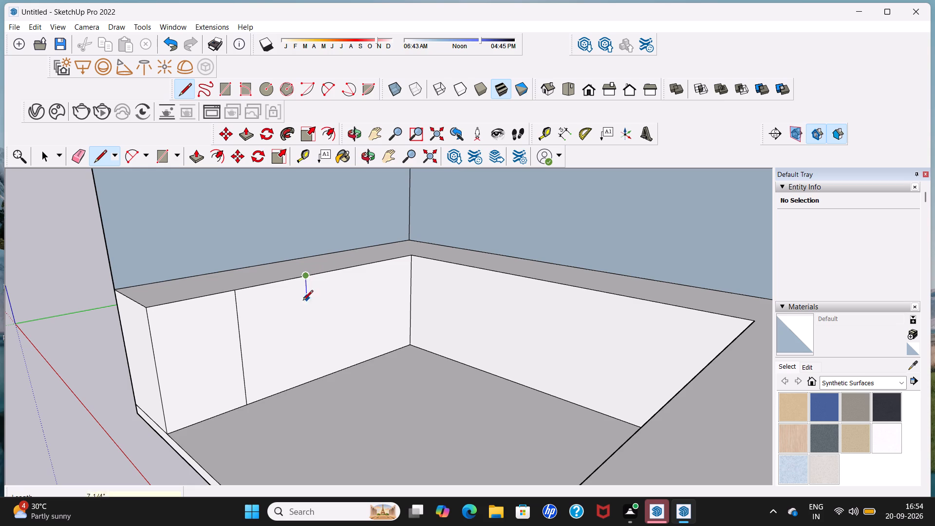
click(316, 378)
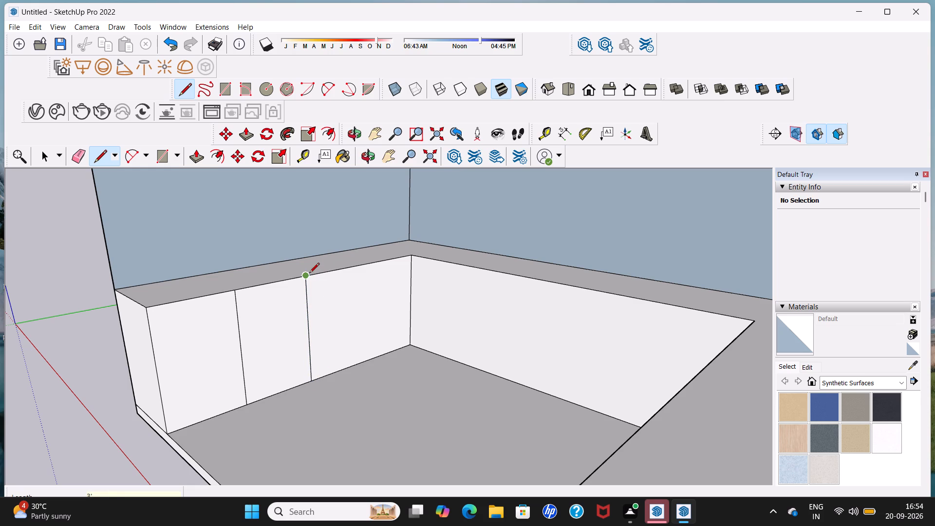
click(309, 274)
text(2')
key(Return)
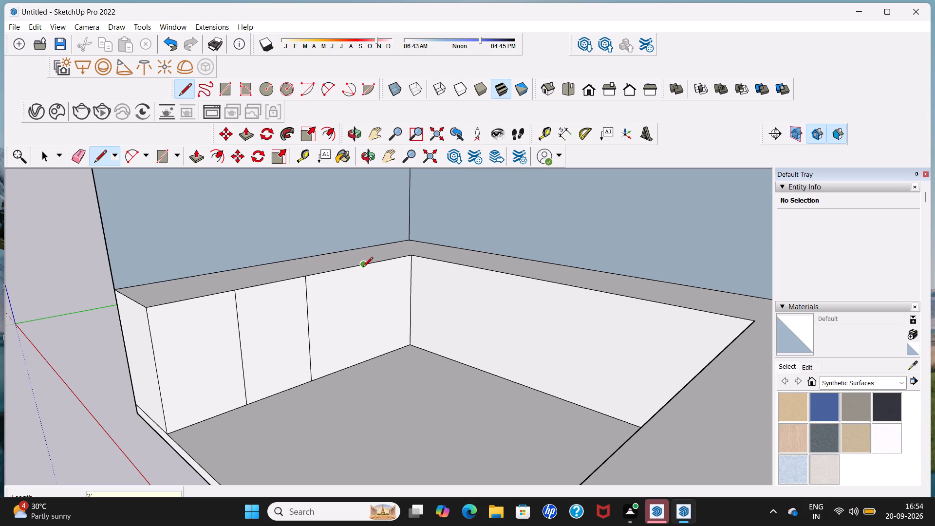
click(362, 268)
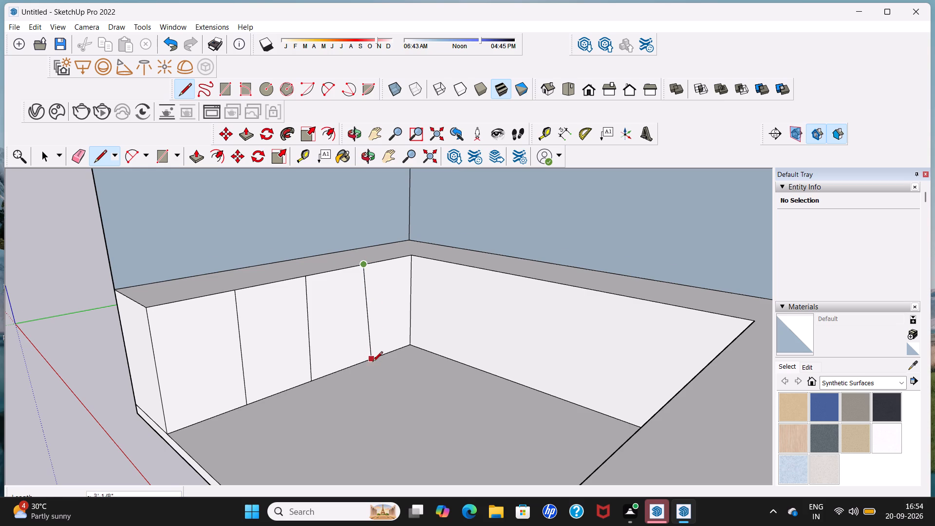
scroll(373, 362, up, 6)
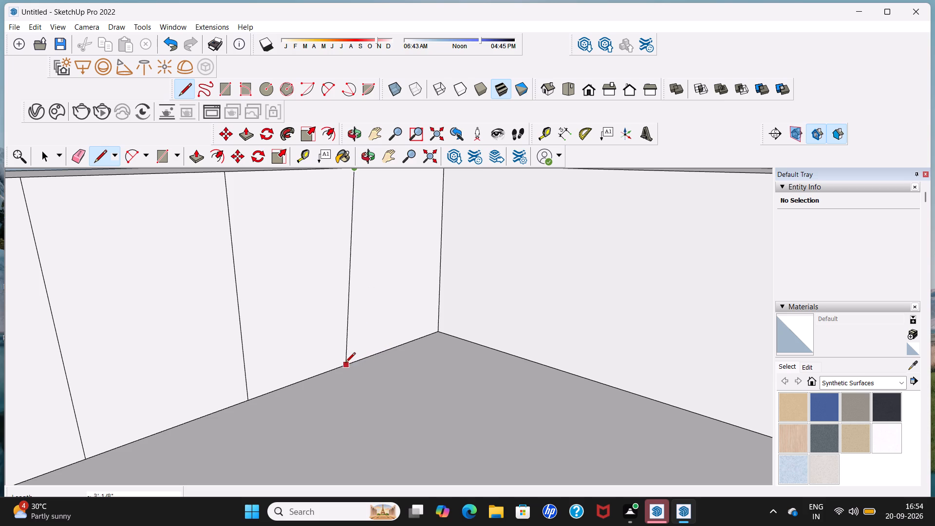
scroll(346, 363, down, 6)
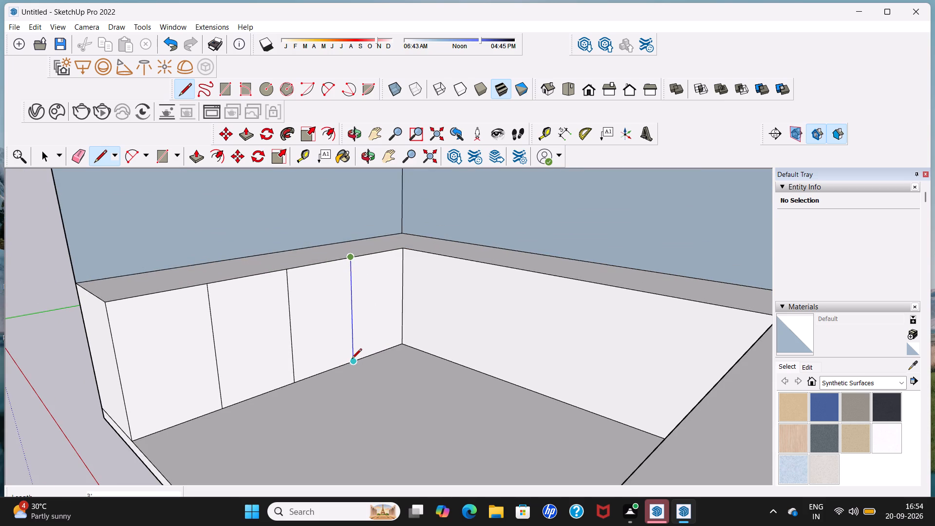
click(352, 359)
Measure the width of the back base run's front along the floor between the two side runs.
middle_drag(340, 382, 380, 377)
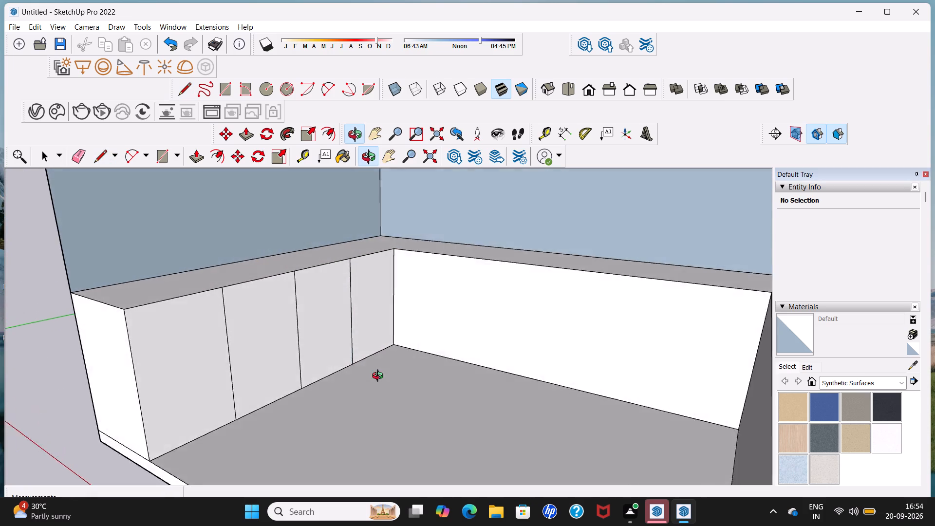
middle_drag(380, 377, 499, 349)
scroll(502, 341, up, 4)
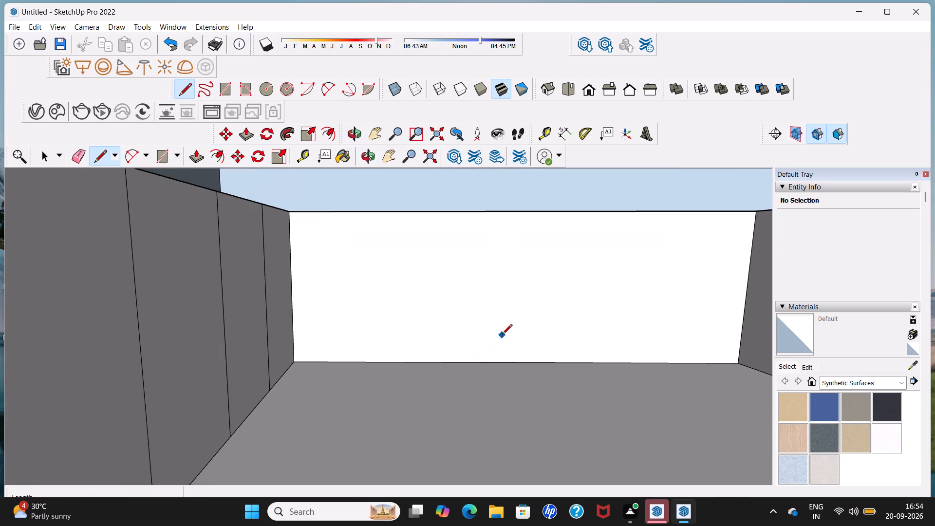
scroll(502, 336, down, 4)
scroll(520, 306, up, 3)
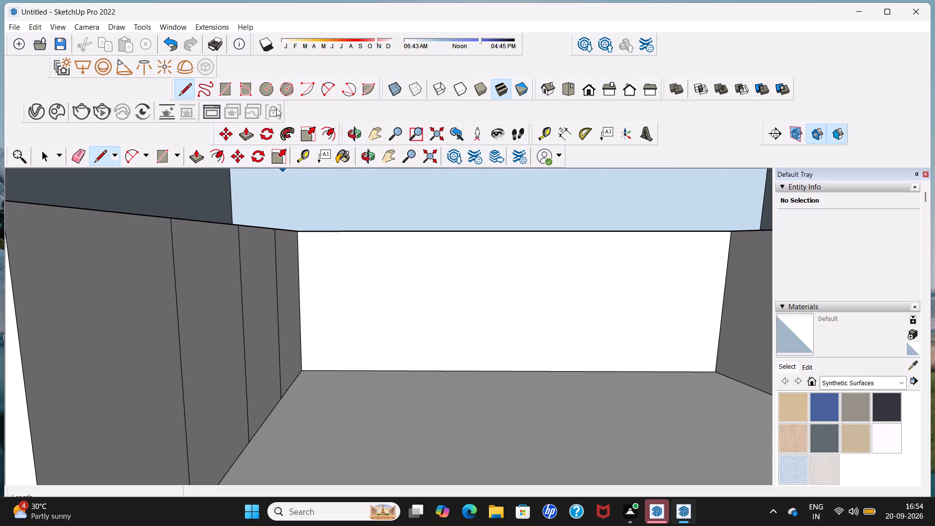
click(564, 131)
click(304, 372)
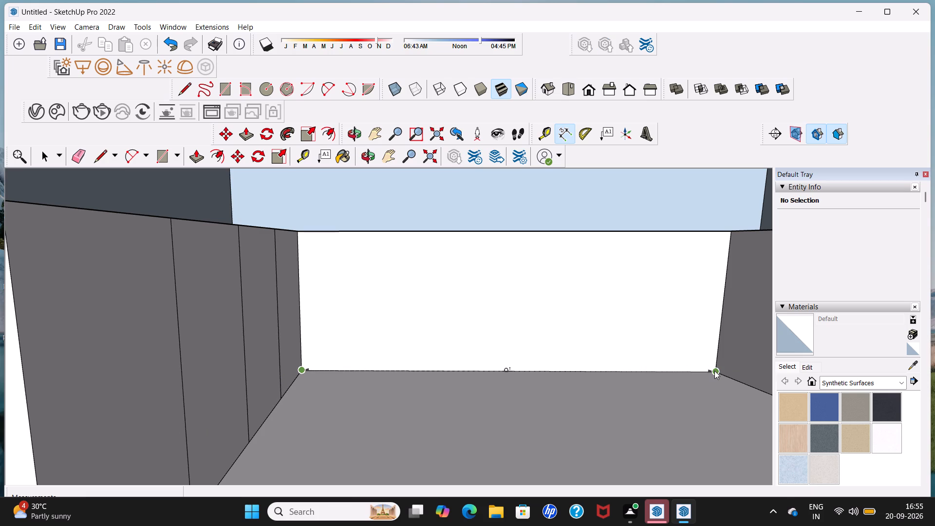
key(space)
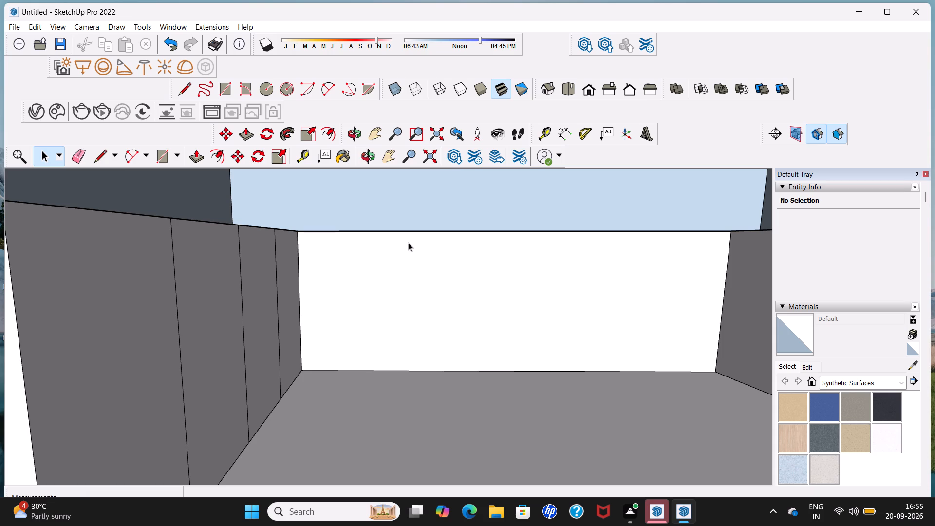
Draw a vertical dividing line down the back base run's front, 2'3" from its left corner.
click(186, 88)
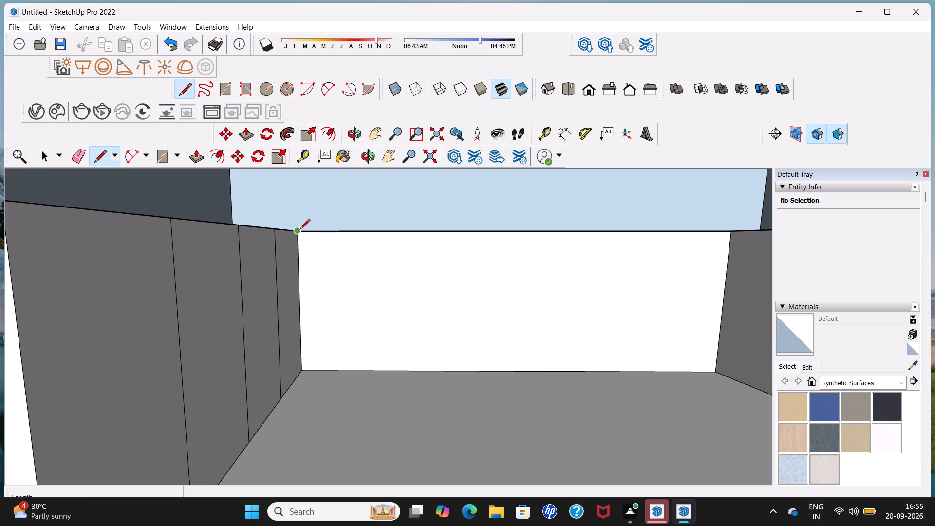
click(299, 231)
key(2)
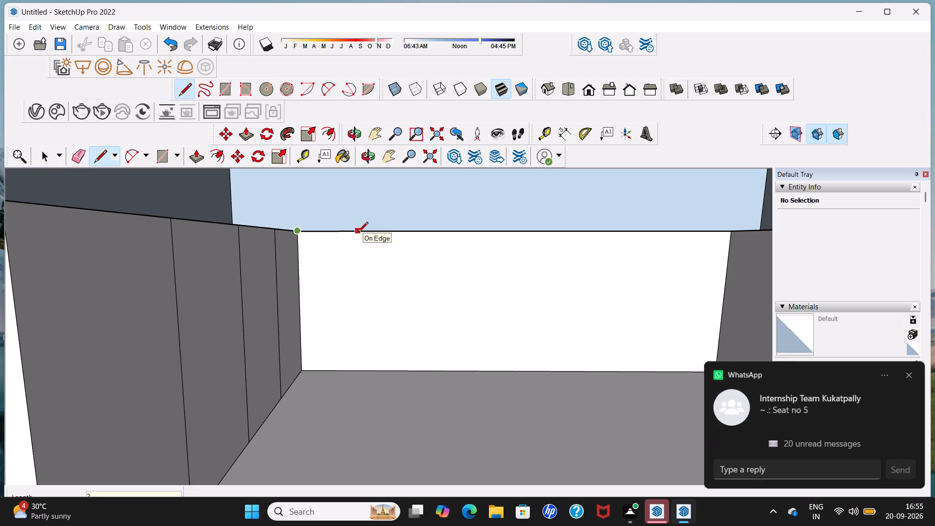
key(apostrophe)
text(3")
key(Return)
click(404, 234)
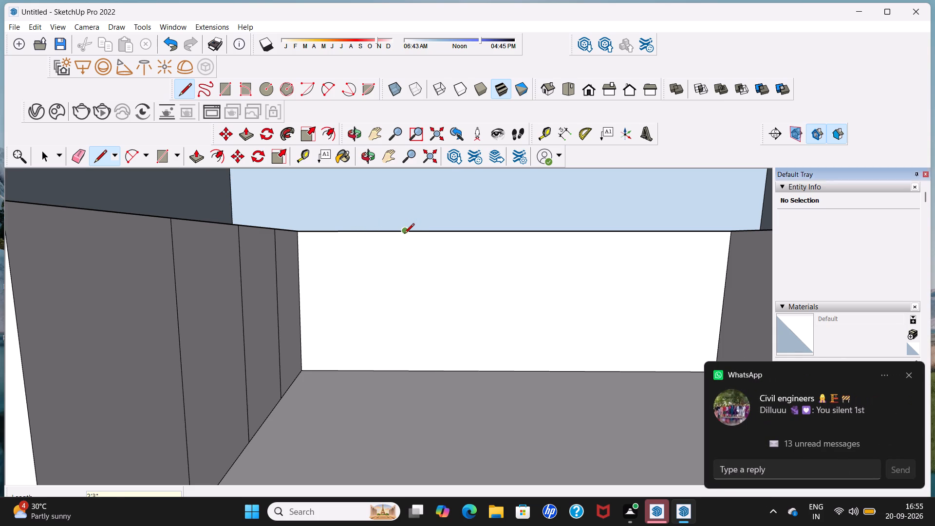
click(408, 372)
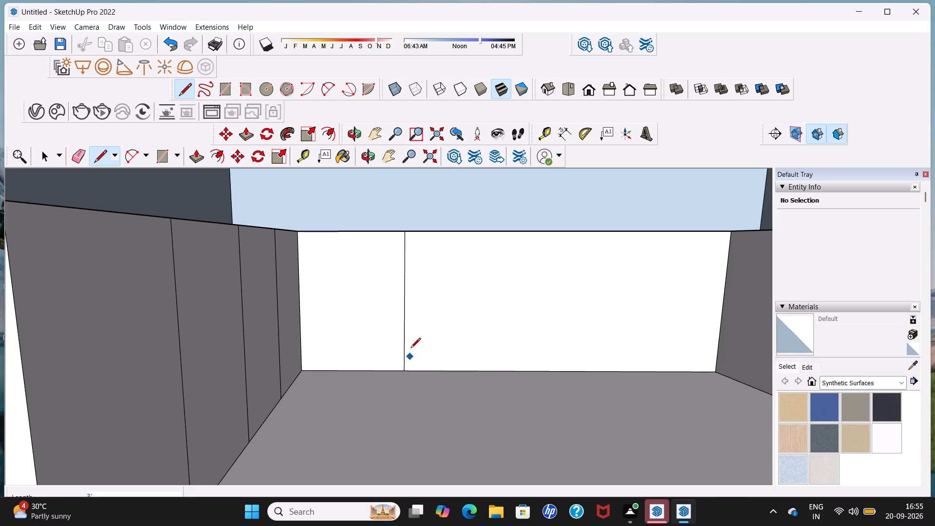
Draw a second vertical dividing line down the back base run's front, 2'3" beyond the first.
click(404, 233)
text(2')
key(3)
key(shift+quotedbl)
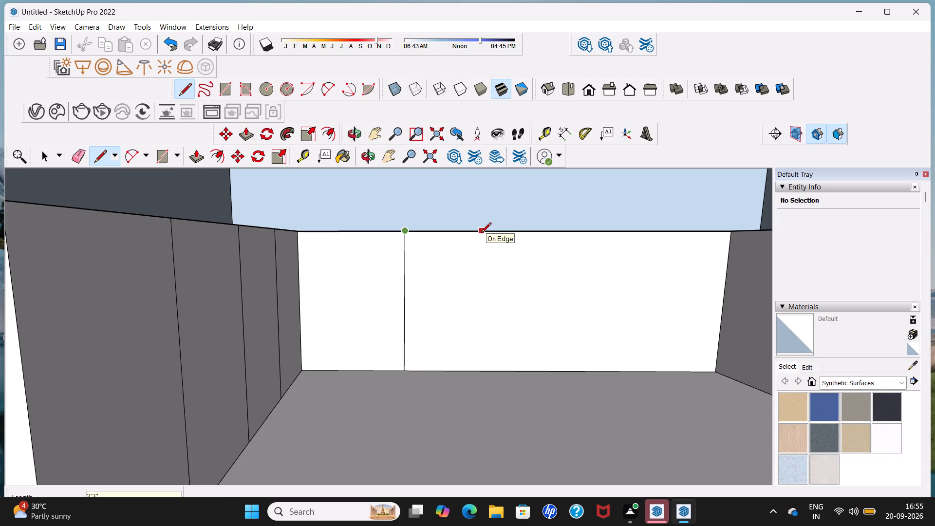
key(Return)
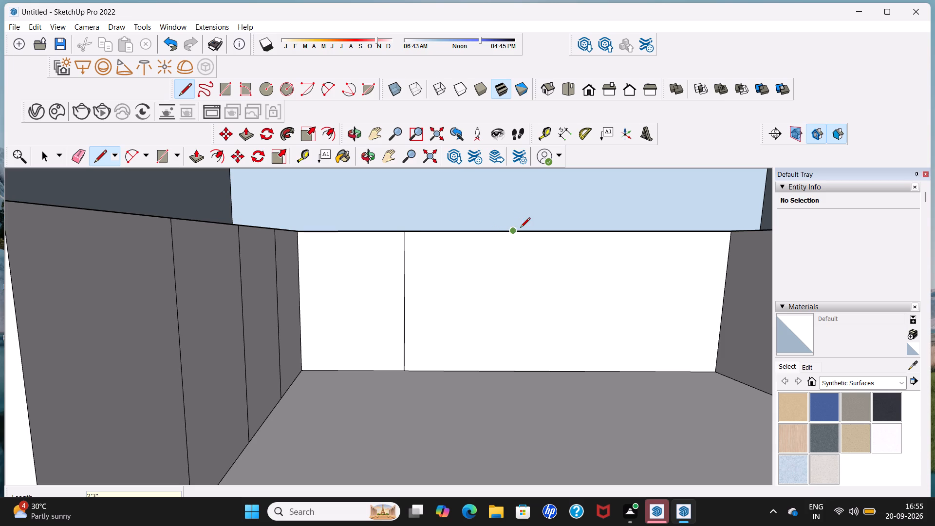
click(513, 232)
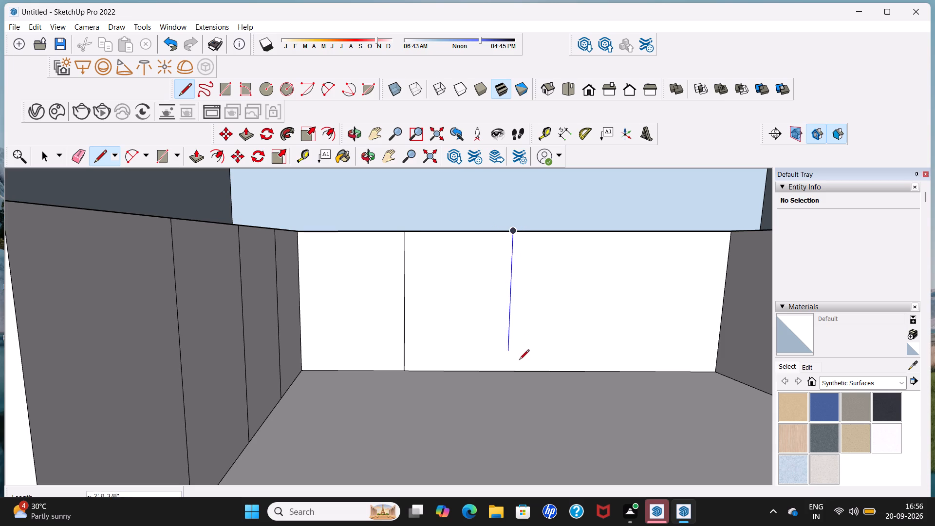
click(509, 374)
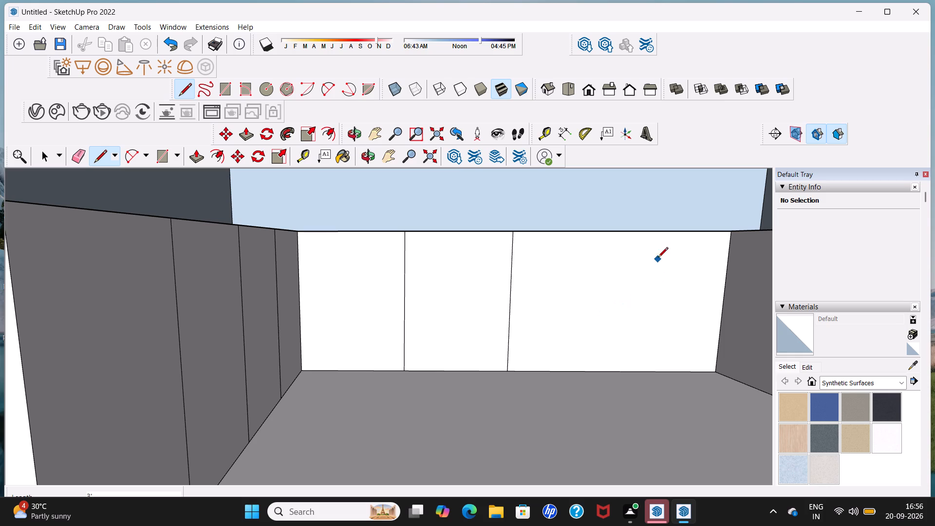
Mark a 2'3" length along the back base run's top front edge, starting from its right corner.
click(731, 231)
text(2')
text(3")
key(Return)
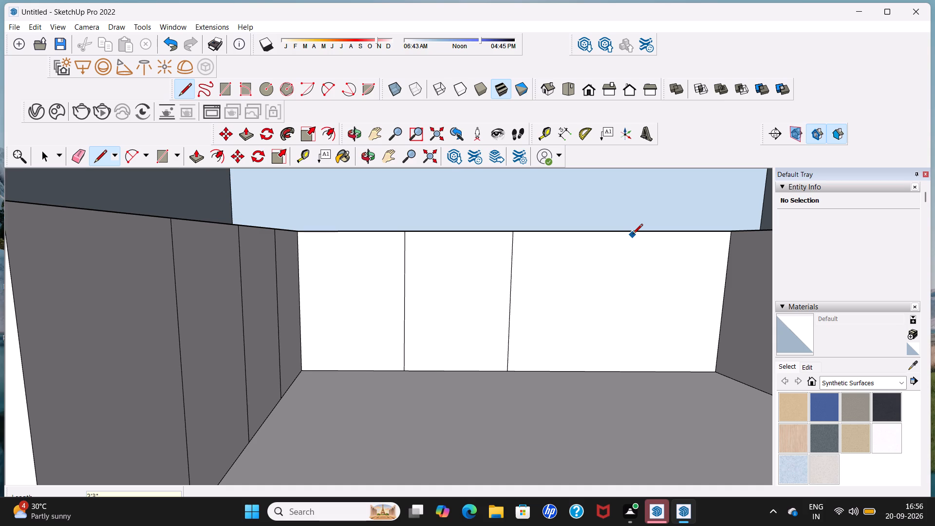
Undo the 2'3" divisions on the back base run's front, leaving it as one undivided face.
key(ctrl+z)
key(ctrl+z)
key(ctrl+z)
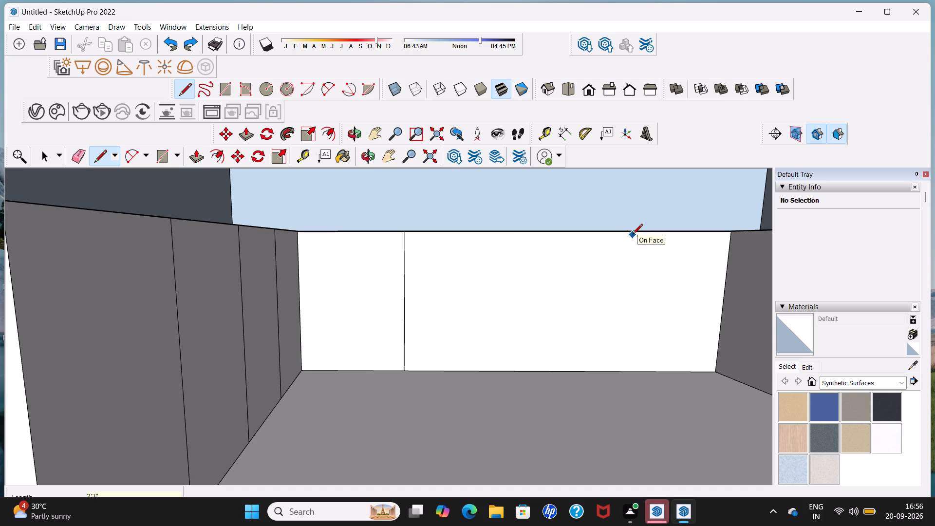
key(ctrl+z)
Draw two vertical dividing lines down the back base run's front, enclosing a central section about 2'3" wide.
click(468, 231)
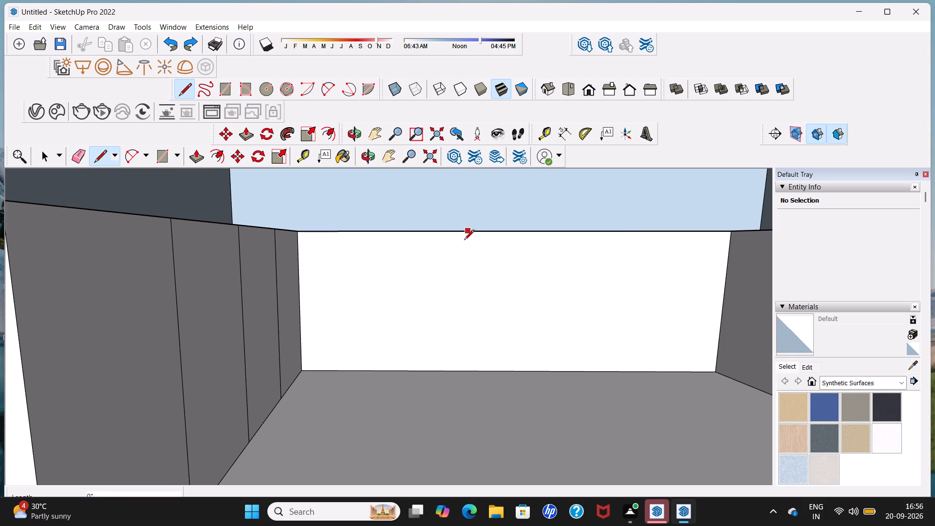
click(469, 371)
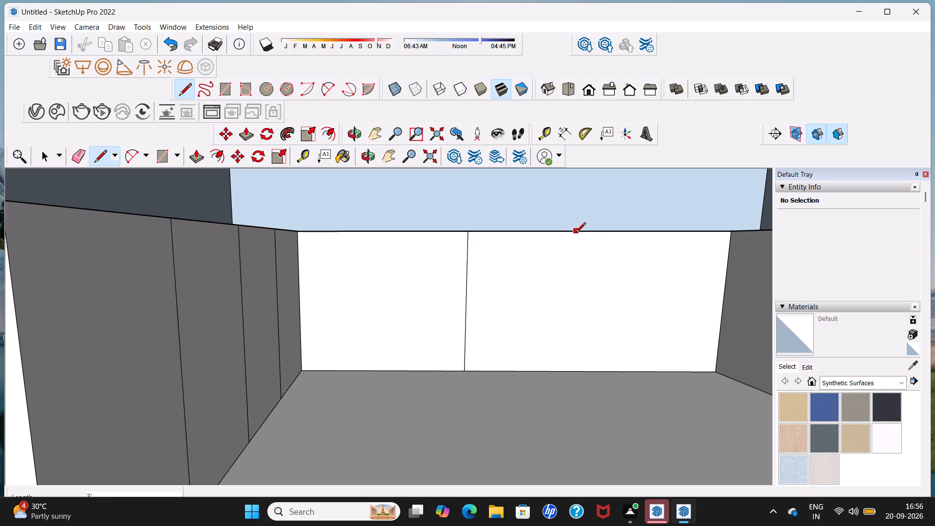
click(576, 233)
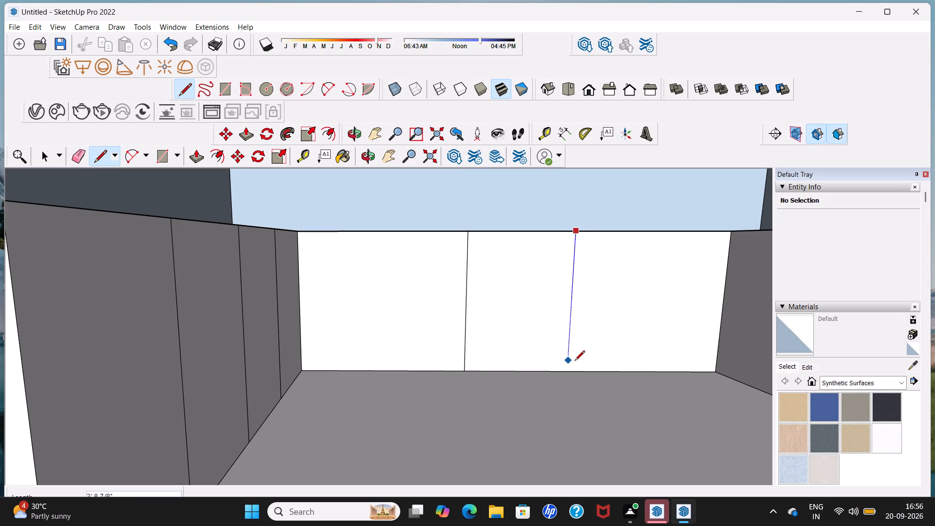
click(570, 374)
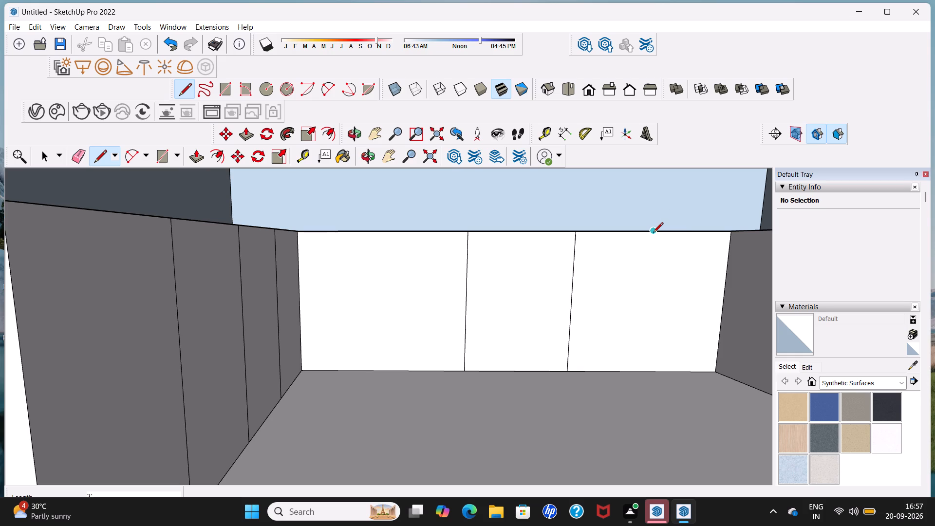
Measure the central section's width along the back base run's top edge with the Dimension tool.
key(space)
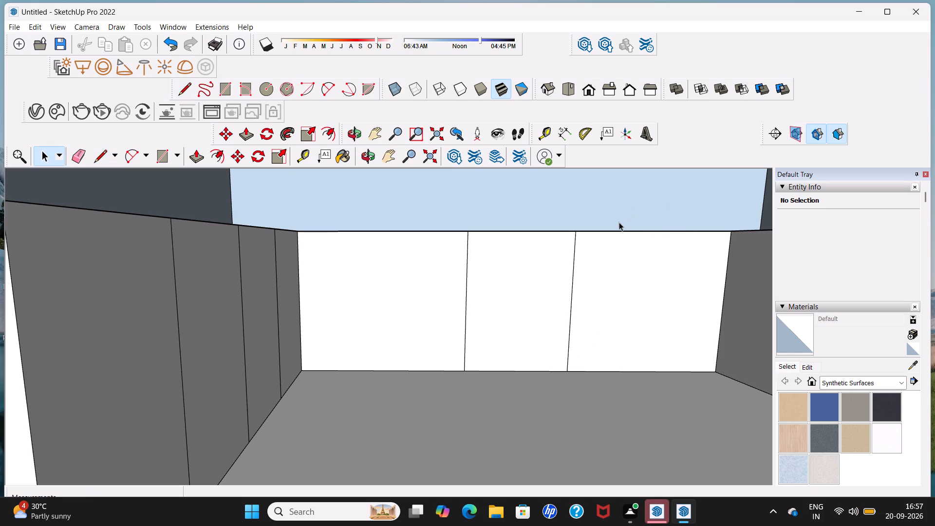
click(560, 132)
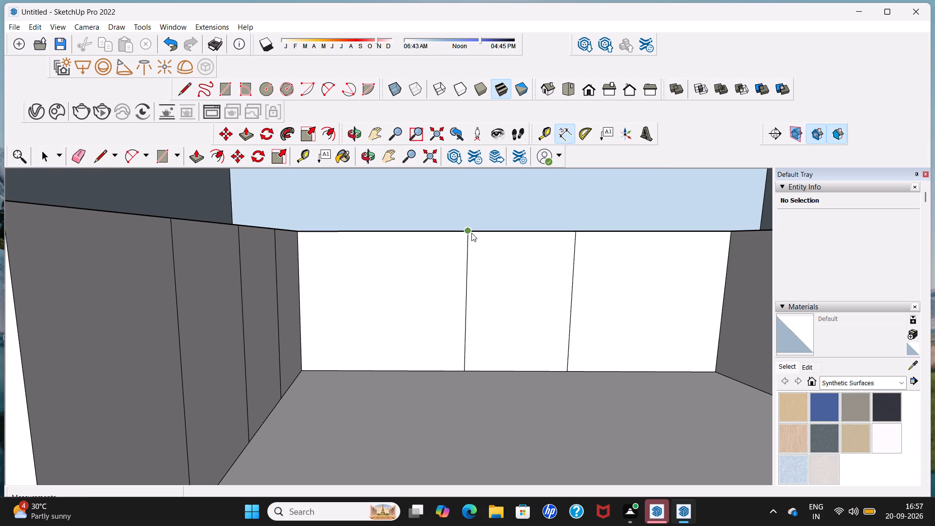
click(471, 233)
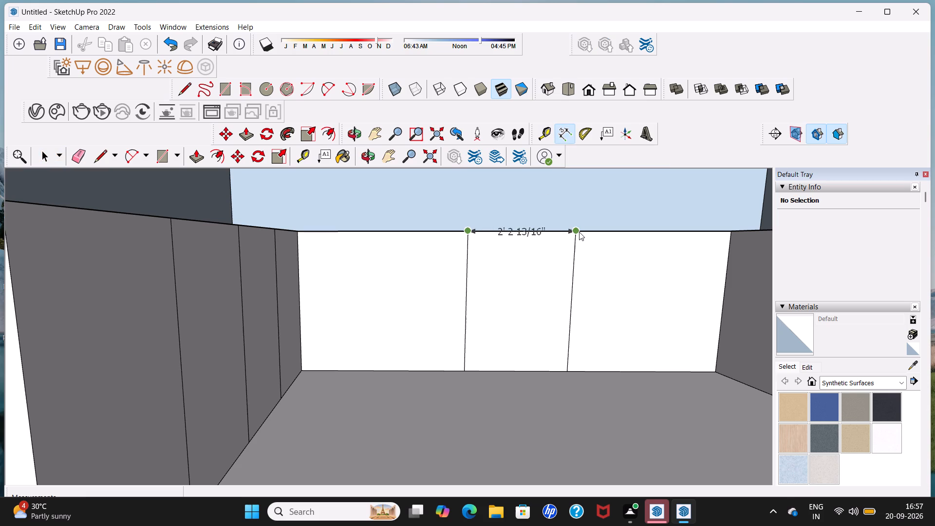
key(space)
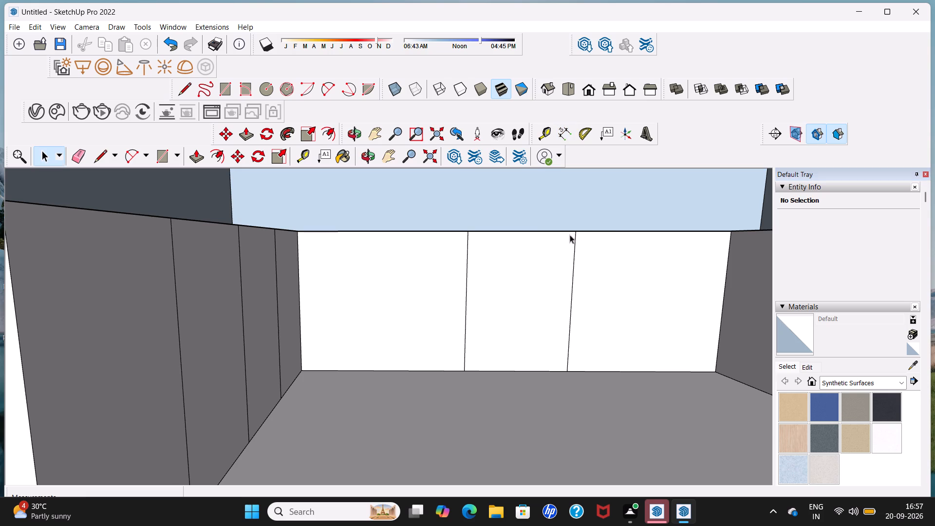
Replace the central section's left dividing line with a vertical line slightly further left, widening that section.
click(466, 287)
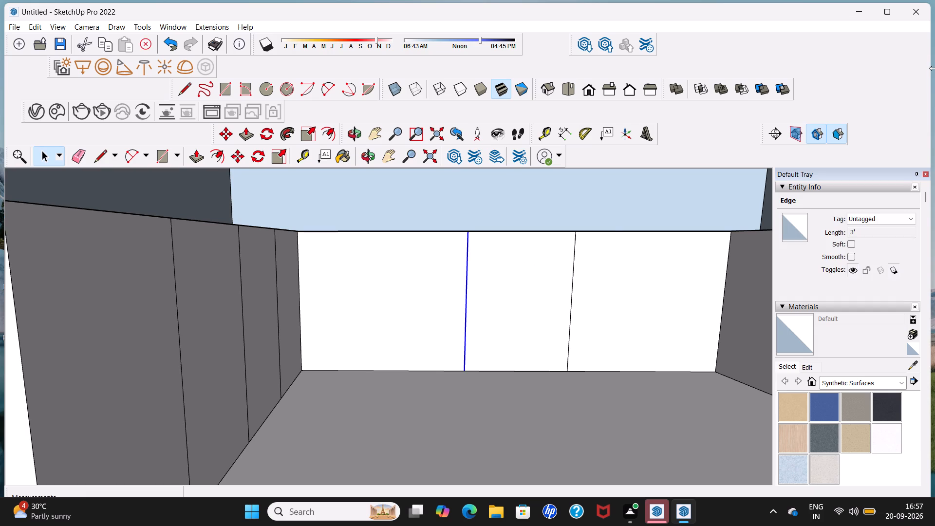
key(Delete)
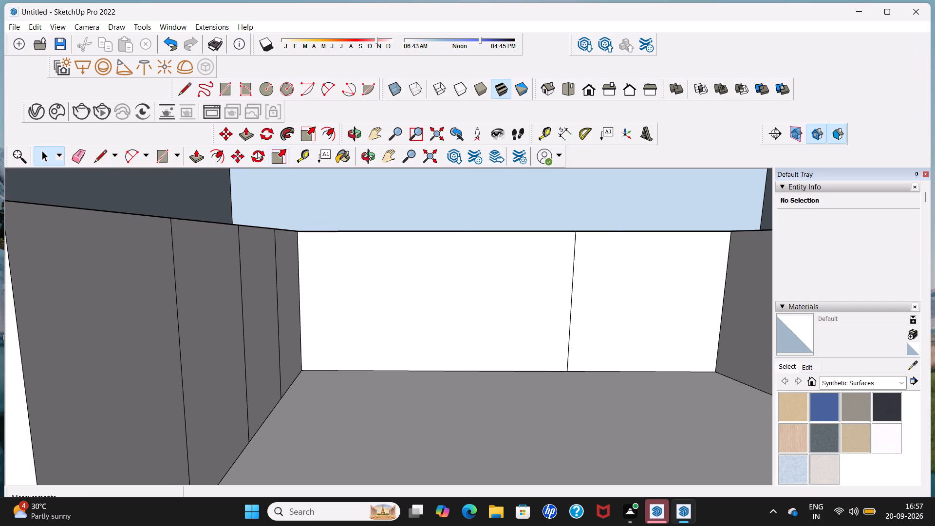
click(185, 90)
click(457, 230)
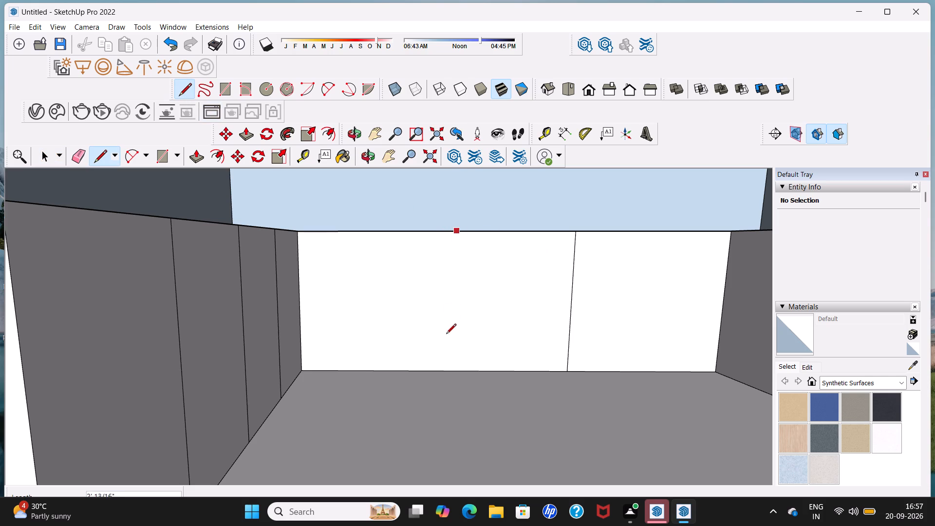
click(449, 374)
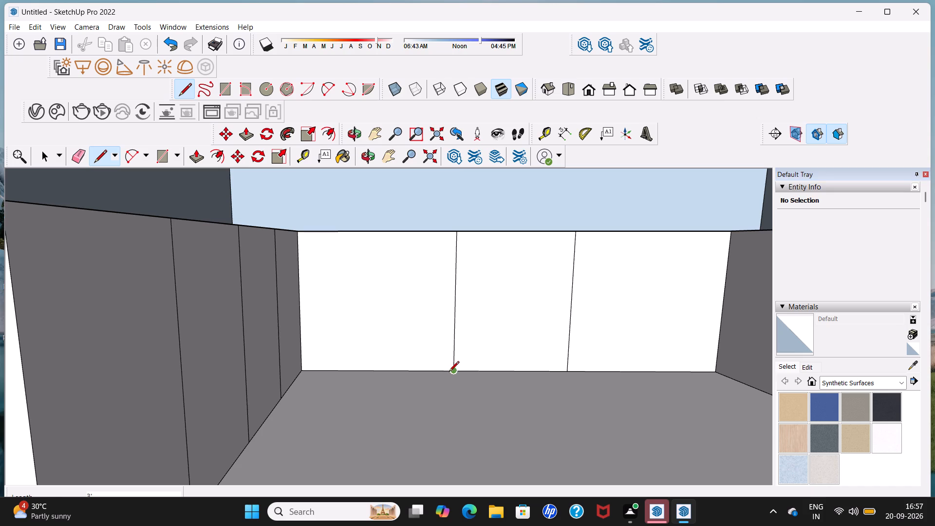
key(space)
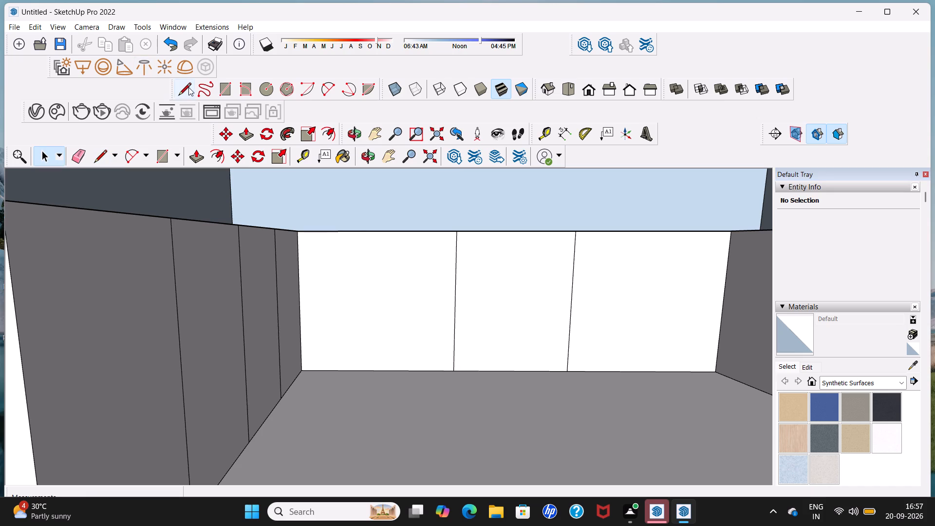
Split each of the two outer sections of the back base run's front roughly in half with a vertical line.
click(188, 87)
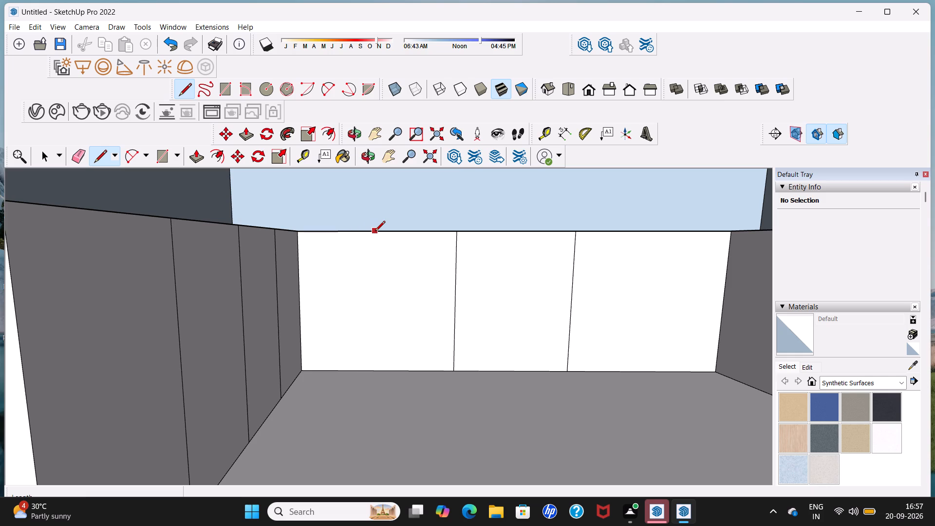
click(378, 232)
click(376, 371)
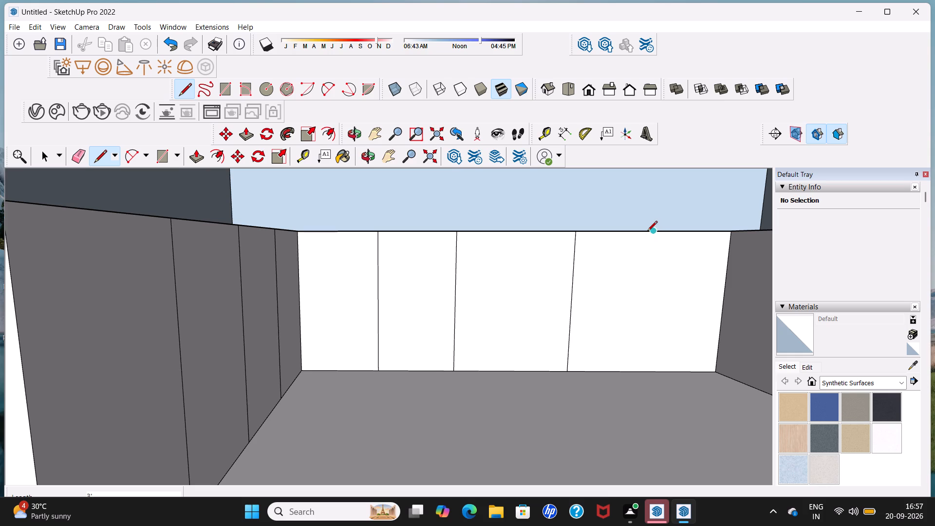
click(647, 232)
click(642, 371)
key(space)
Draw a vertical dividing line on the right base run's front, 2' from its inner corner with the back run.
scroll(639, 350, down, 1)
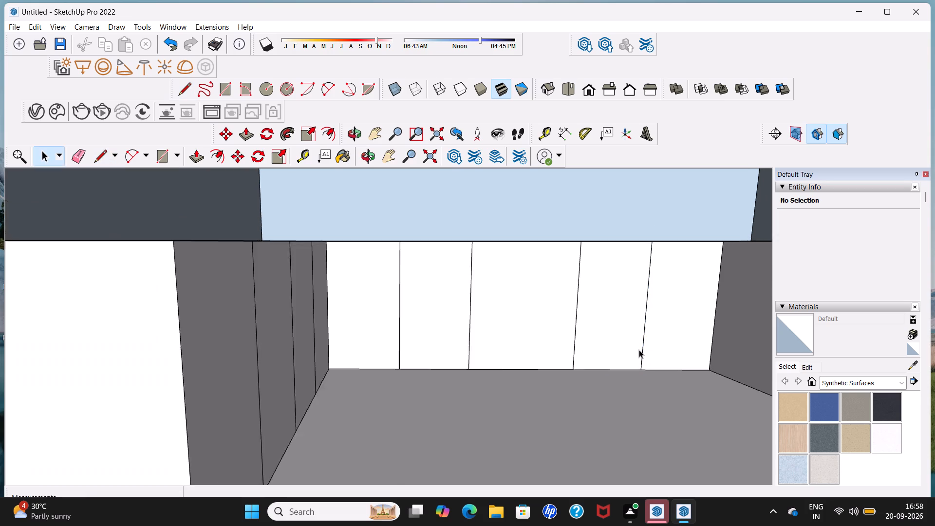
scroll(639, 350, down, 11)
middle_drag(640, 353, 712, 352)
scroll(644, 349, up, 3)
middle_drag(641, 346, 679, 343)
scroll(658, 337, up, 5)
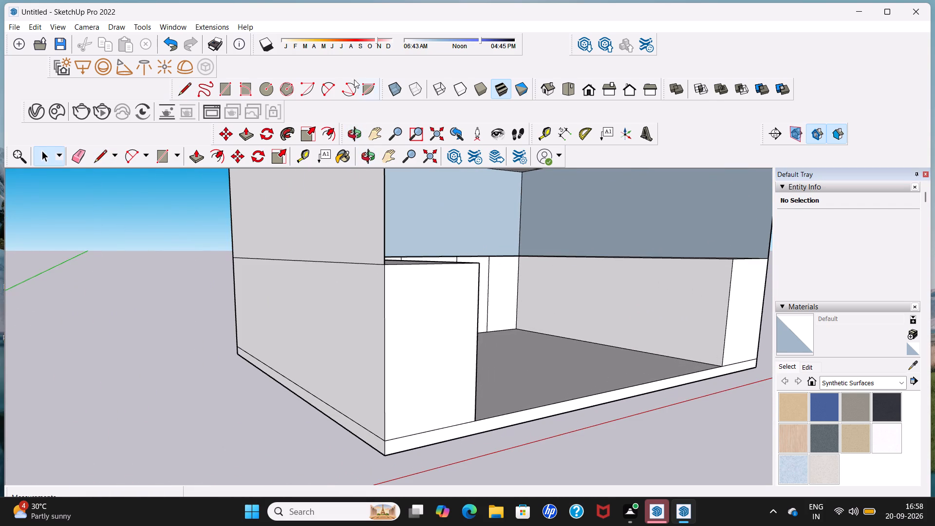
click(185, 90)
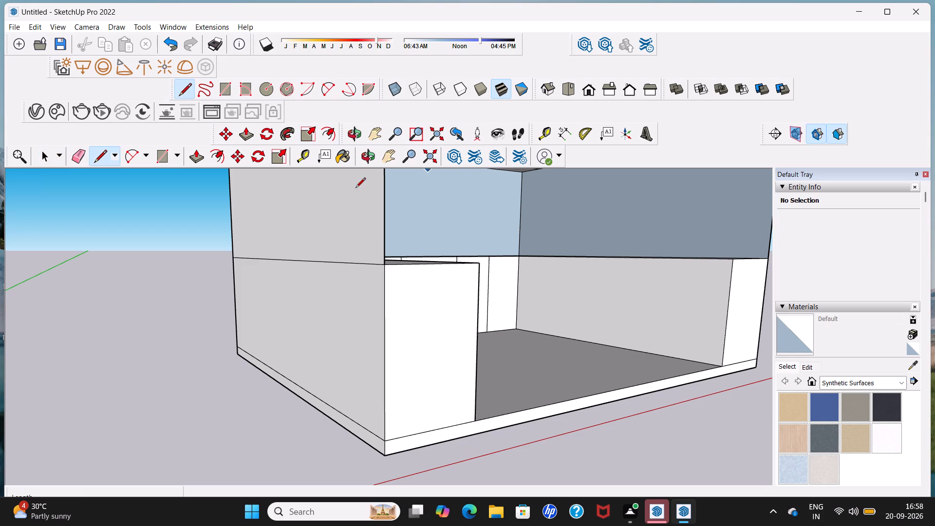
click(518, 327)
key(2)
key(apostrophe)
key(Return)
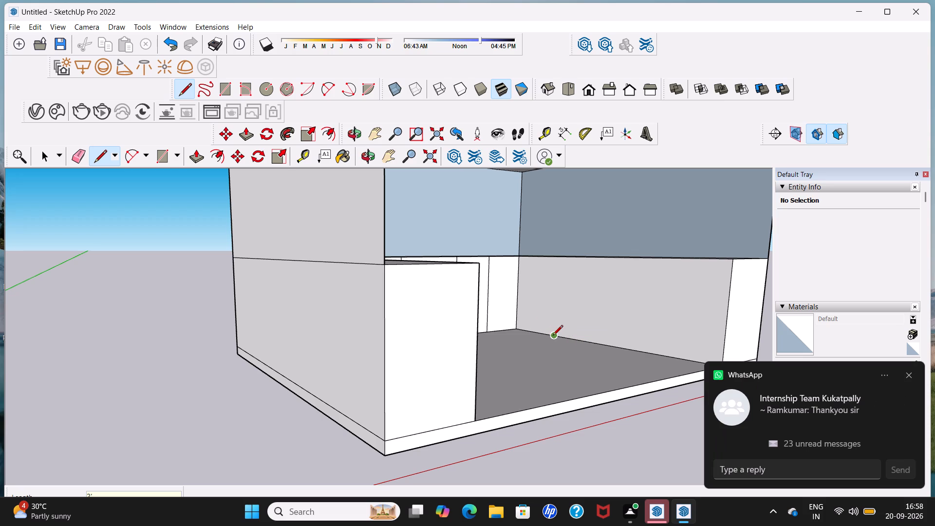
click(553, 336)
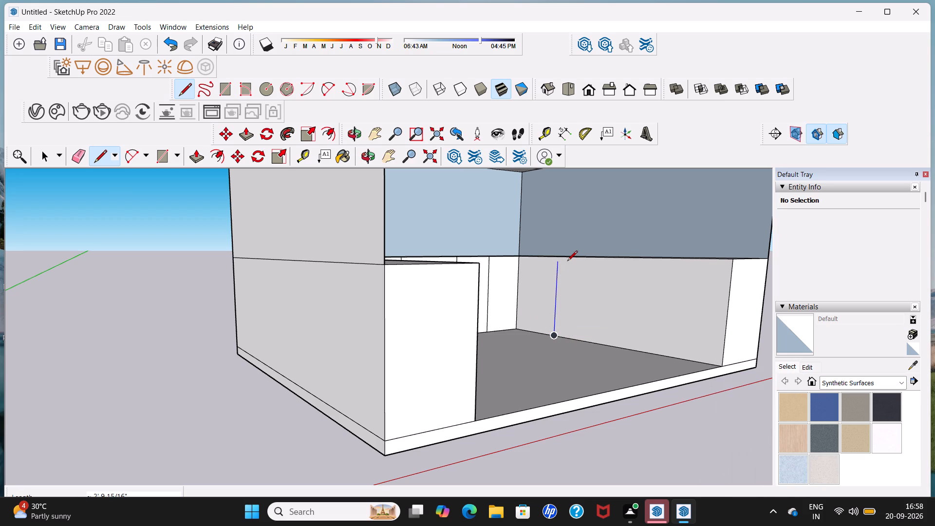
scroll(564, 263, up, 7)
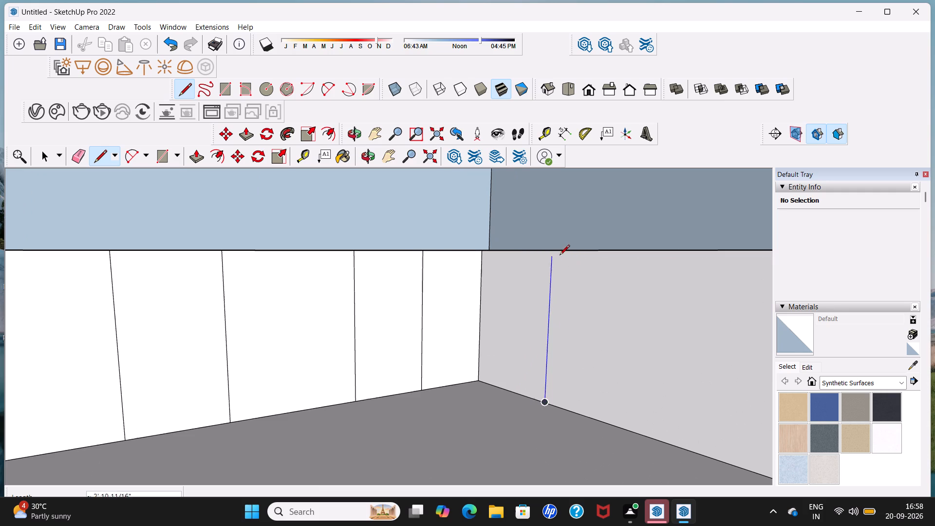
click(558, 252)
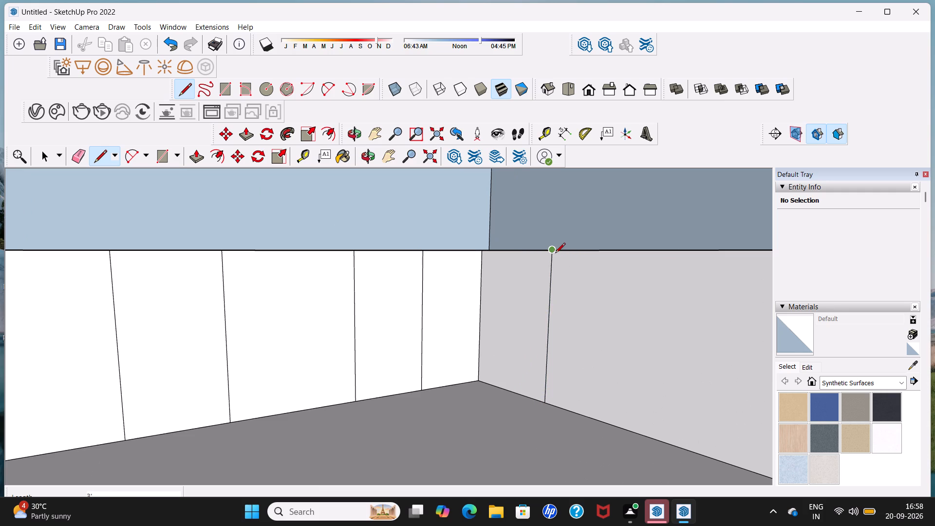
Draw a second vertical dividing line on the right base run's front, 2' beyond the first one.
click(551, 251)
text(2')
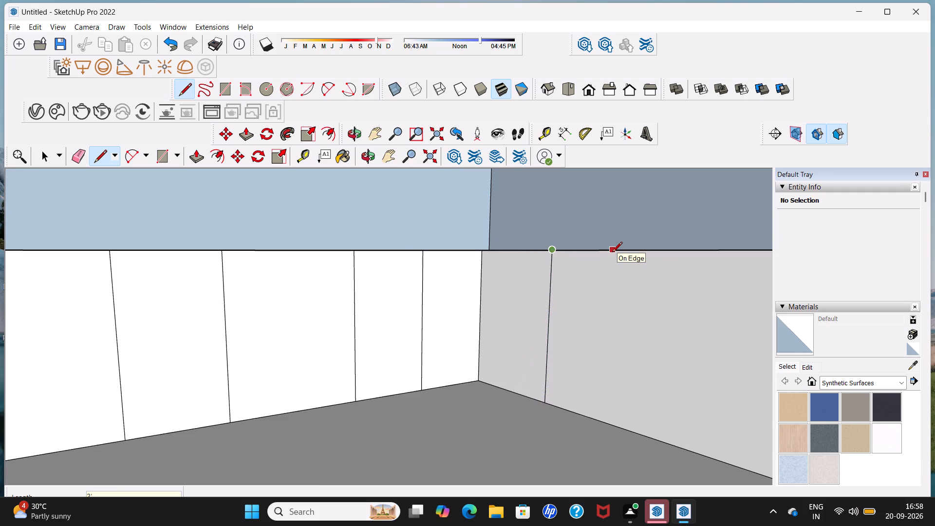
key(Return)
click(655, 252)
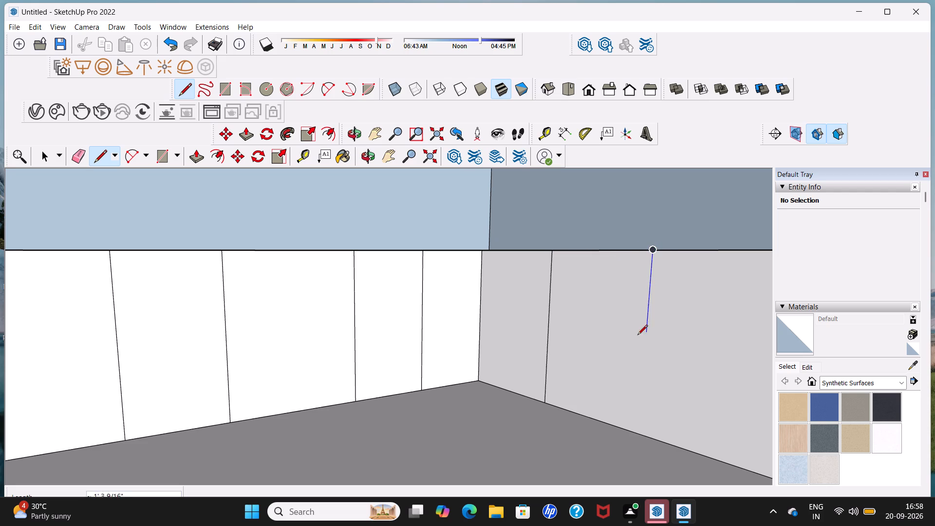
click(638, 436)
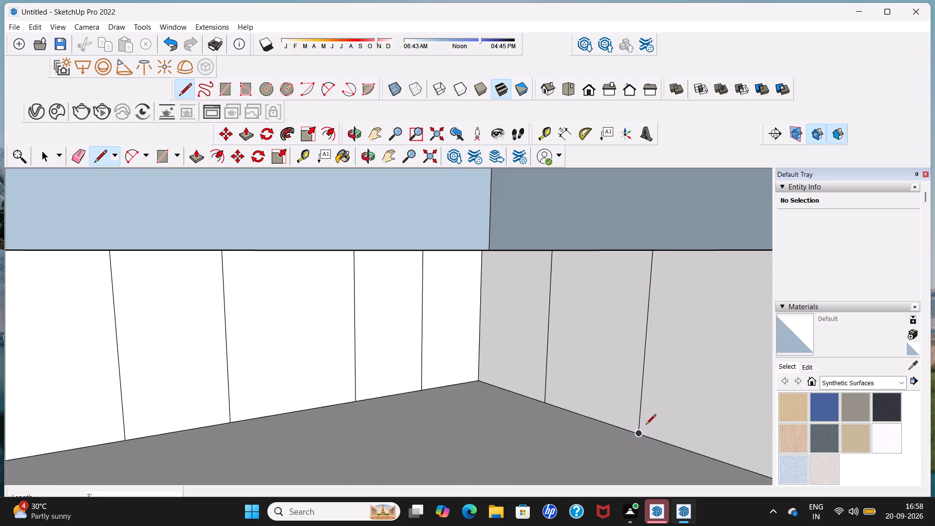
Draw a third vertical dividing line on the right base run's front, 2' beyond the second one.
scroll(646, 425, down, 13)
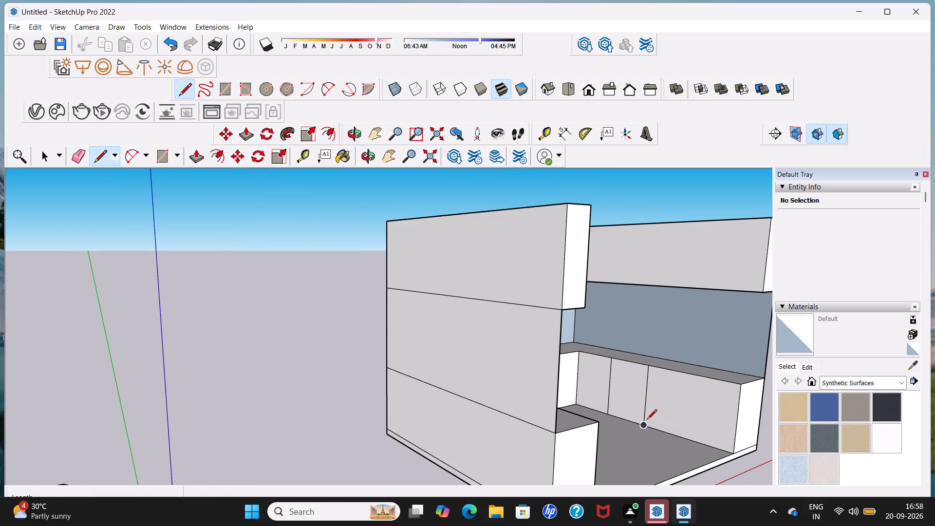
click(648, 365)
text(2')
key(Return)
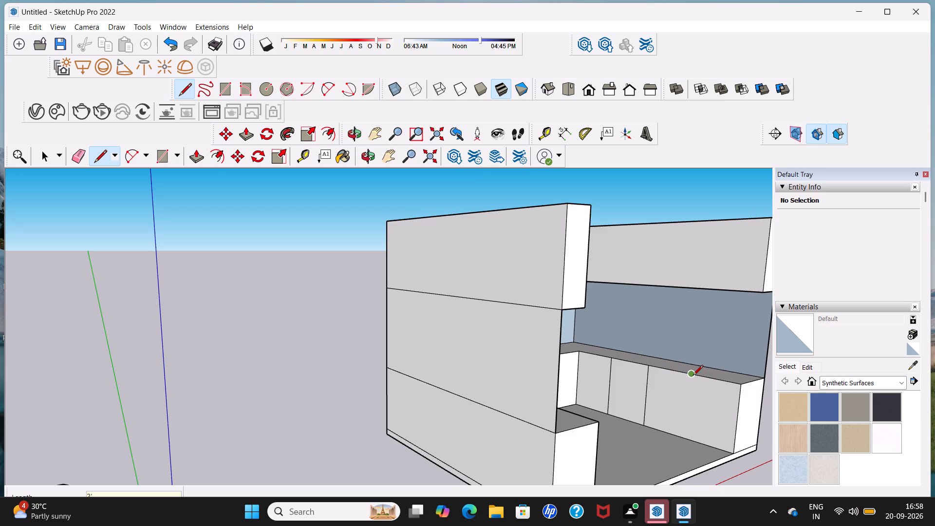
click(693, 376)
scroll(683, 440, up, 7)
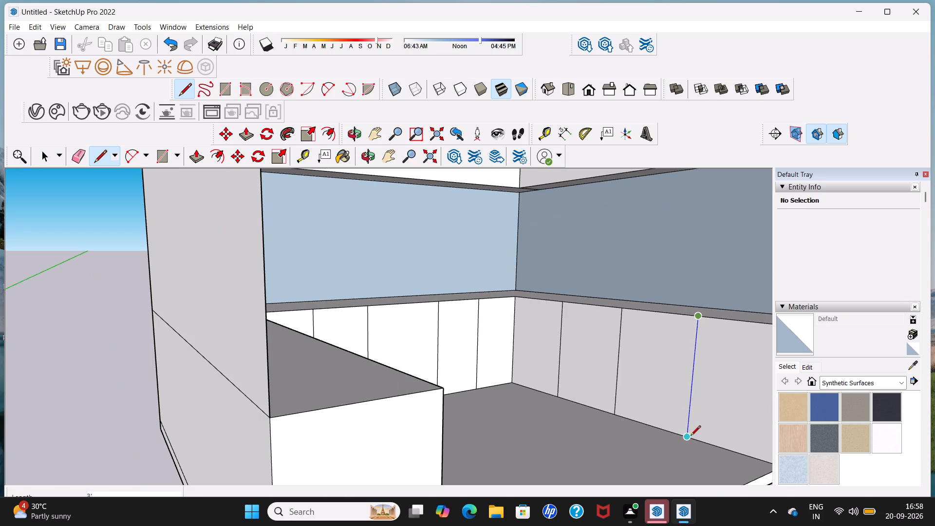
scroll(692, 436, up, 8)
click(683, 438)
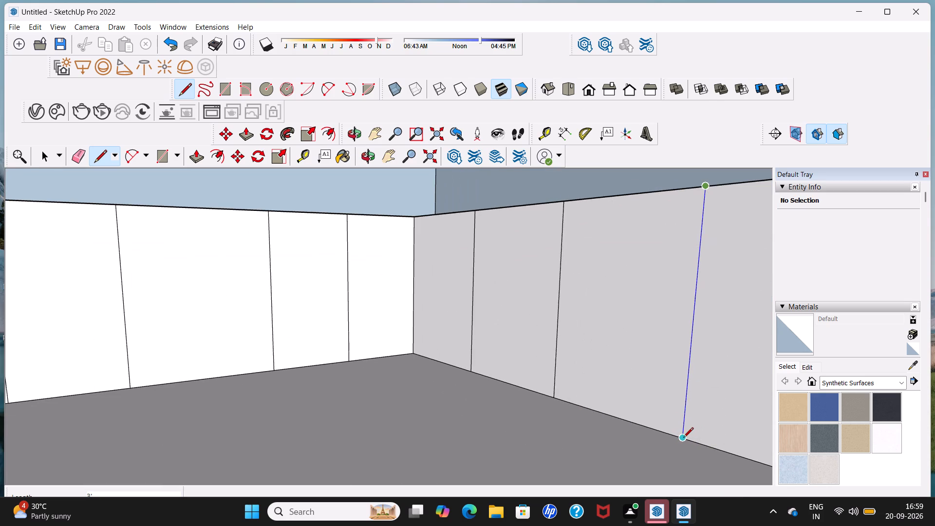
scroll(683, 438, down, 17)
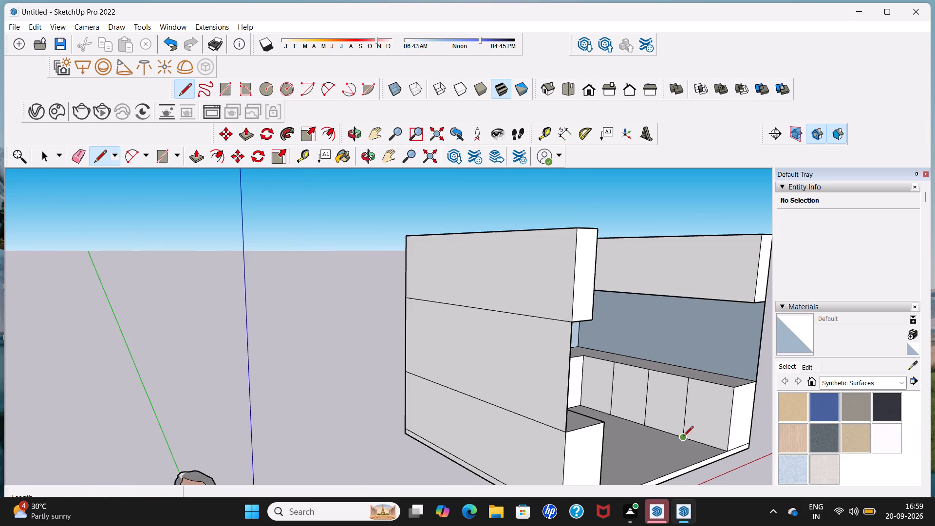
key(space)
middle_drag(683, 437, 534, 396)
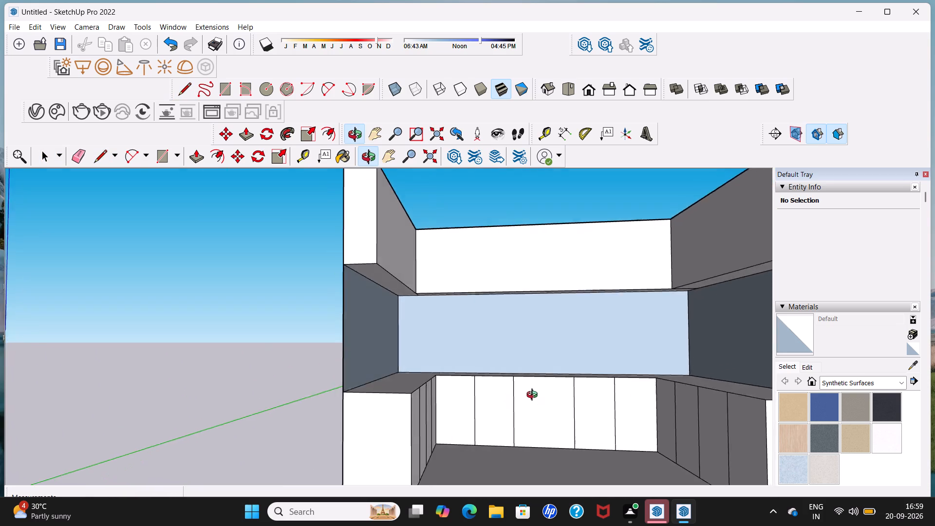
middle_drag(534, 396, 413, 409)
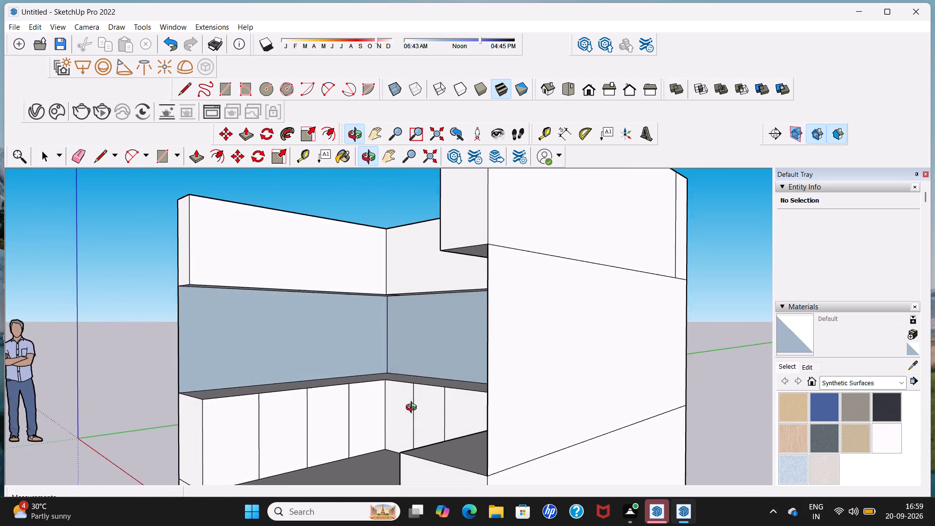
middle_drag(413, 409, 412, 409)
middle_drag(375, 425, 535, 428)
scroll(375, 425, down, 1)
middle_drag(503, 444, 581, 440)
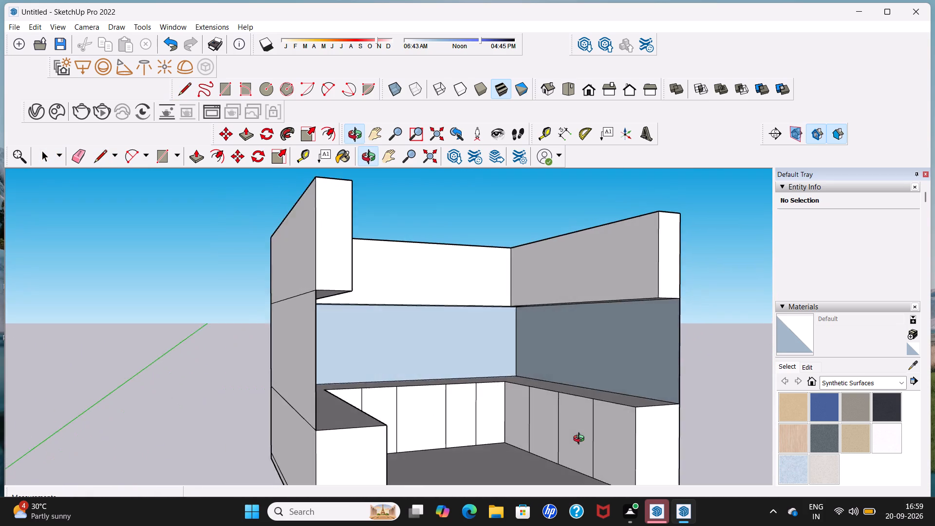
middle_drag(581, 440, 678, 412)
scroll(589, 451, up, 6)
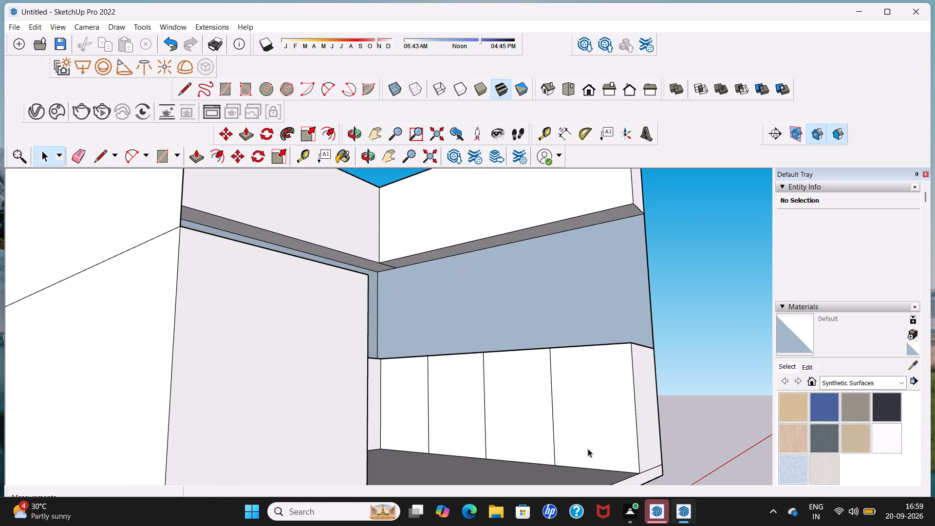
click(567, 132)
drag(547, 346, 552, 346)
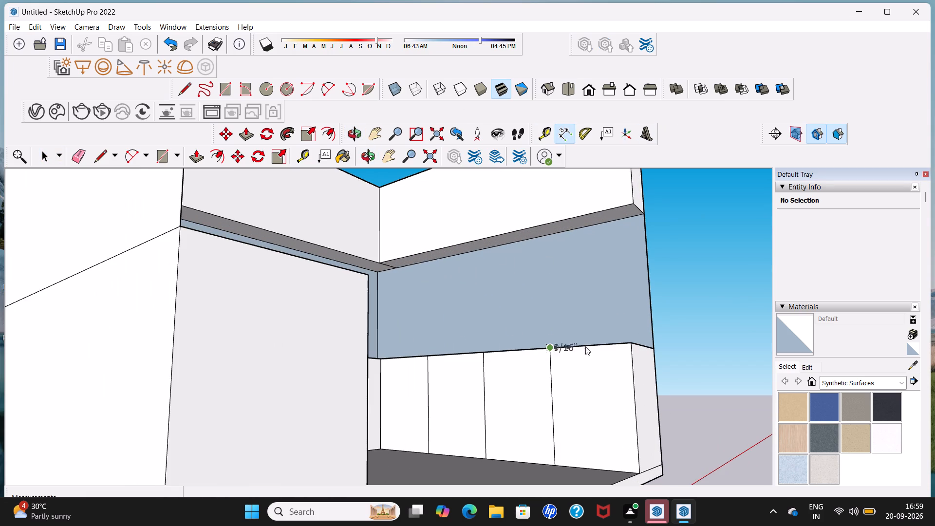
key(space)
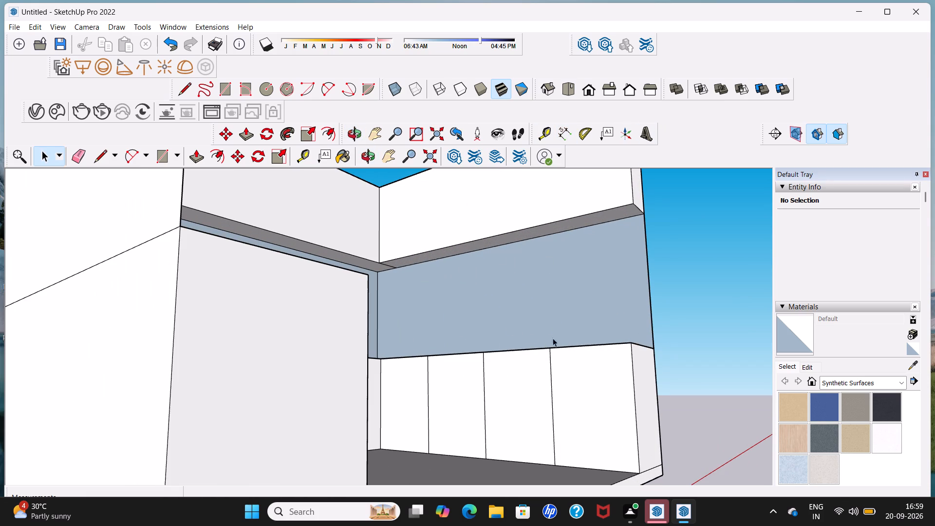
Erase the short seam lines at the two back corners on the underside of the upper cabinets.
scroll(495, 328, down, 5)
scroll(494, 326, up, 1)
scroll(494, 326, down, 4)
middle_drag(494, 329, 349, 356)
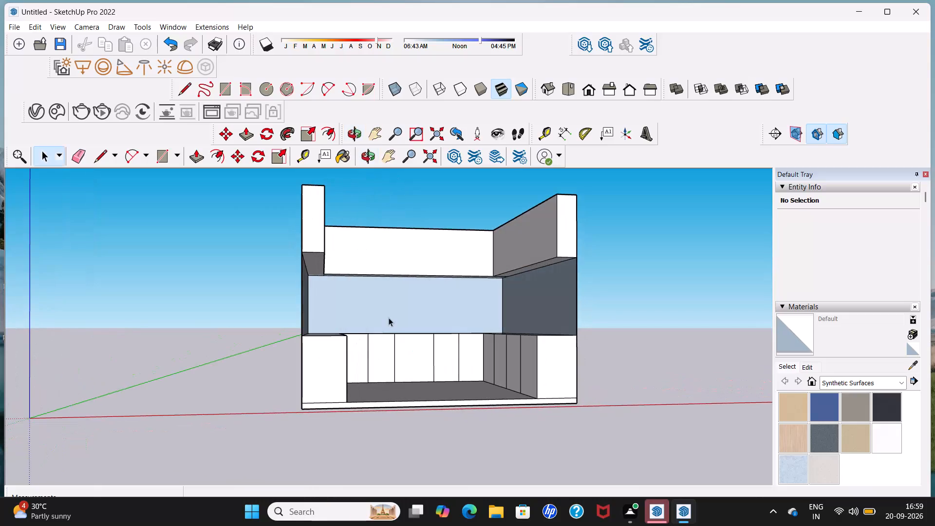
middle_drag(389, 318, 356, 427)
middle_drag(364, 411, 420, 223)
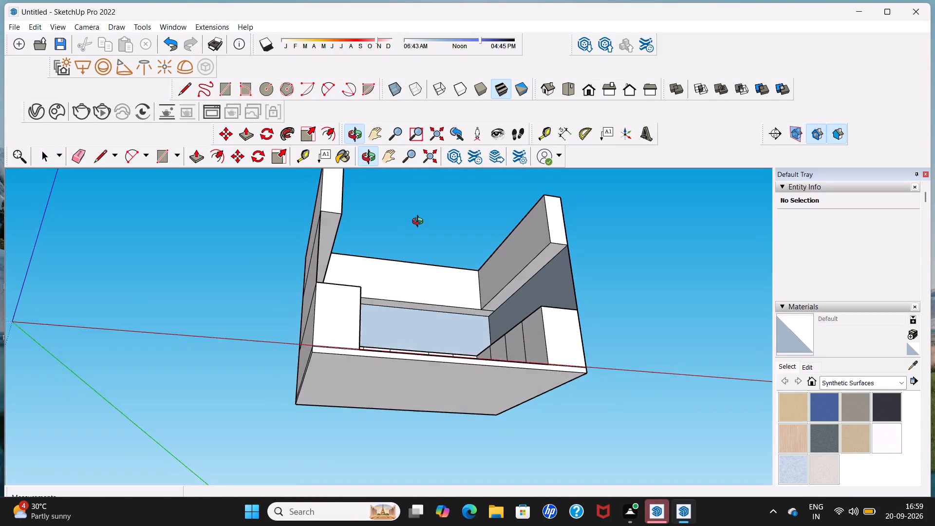
middle_drag(420, 223, 415, 240)
scroll(519, 299, up, 5)
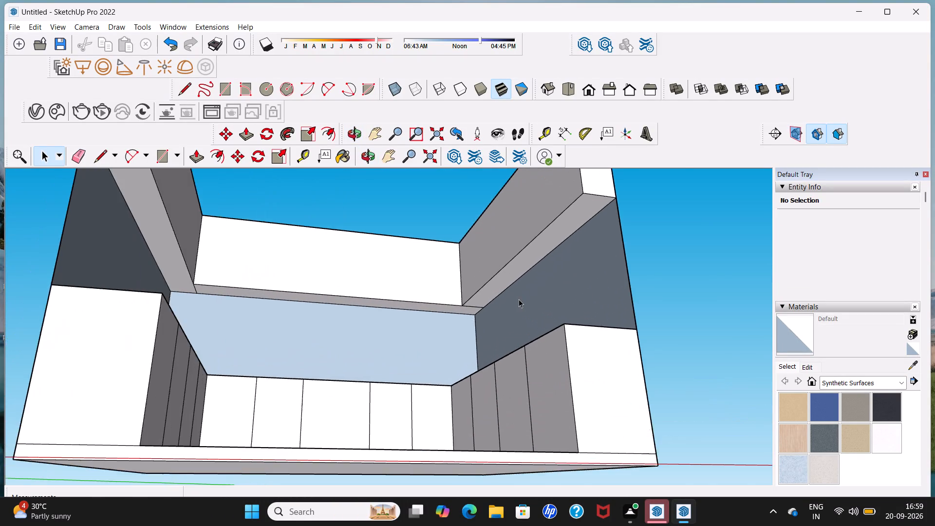
scroll(513, 300, up, 3)
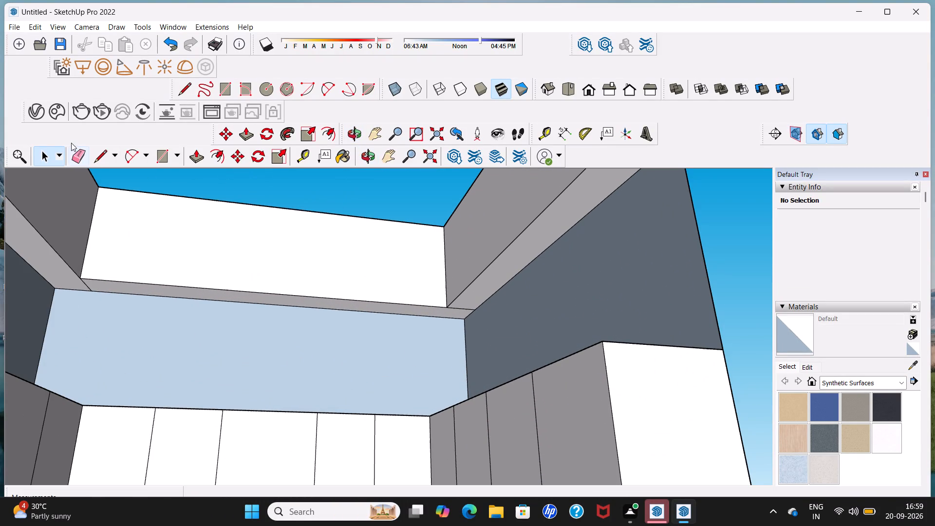
click(77, 155)
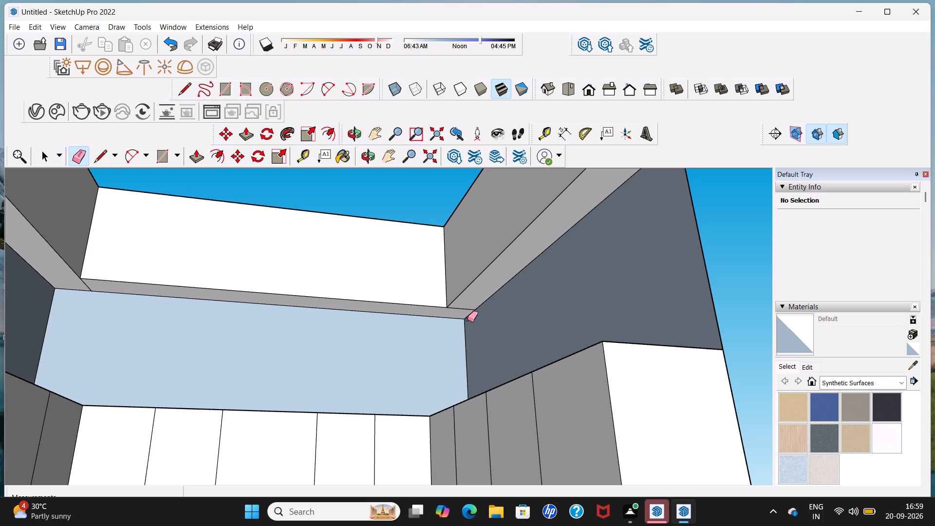
click(468, 309)
scroll(103, 290, up, 6)
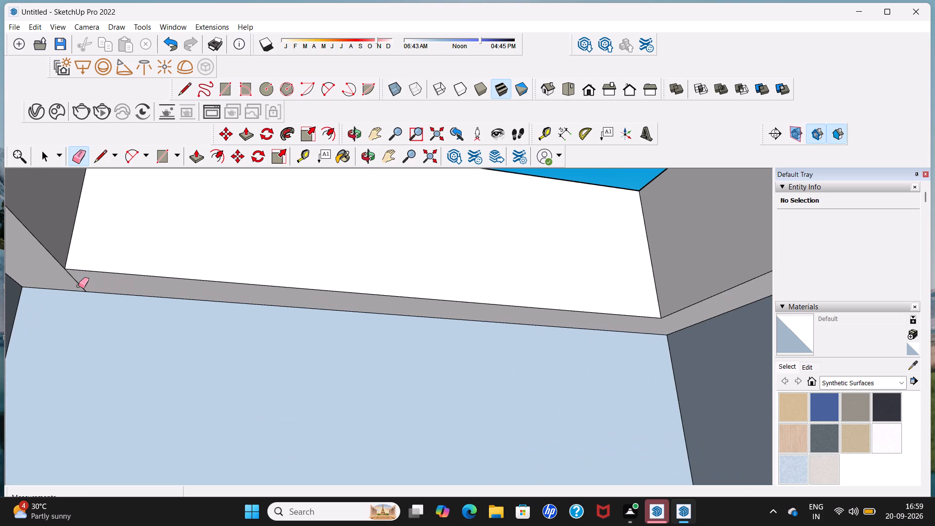
click(77, 282)
scroll(18, 368, down, 19)
key(space)
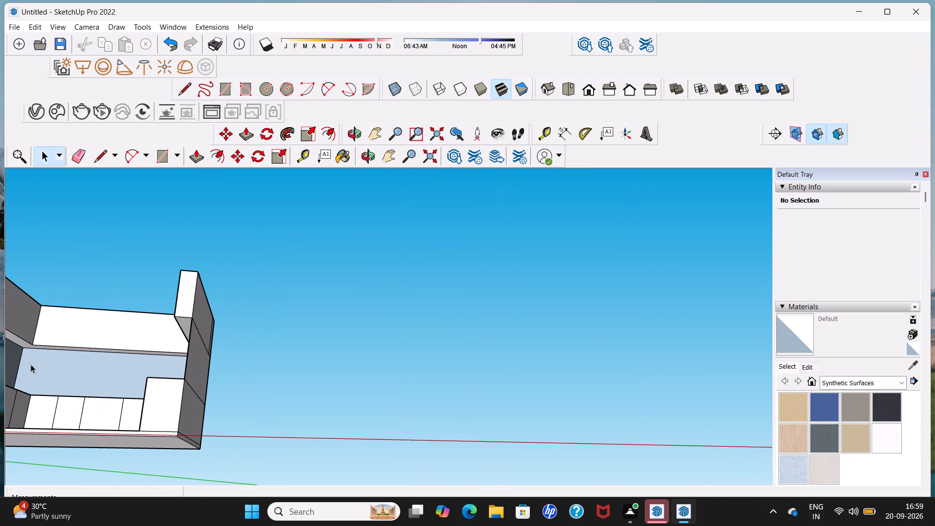
Pull the U-shaped top face of the base cabinets up by about 5/8".
scroll(34, 364, down, 9)
middle_drag(46, 365, 136, 432)
shift+middle_drag(85, 416, 420, 415)
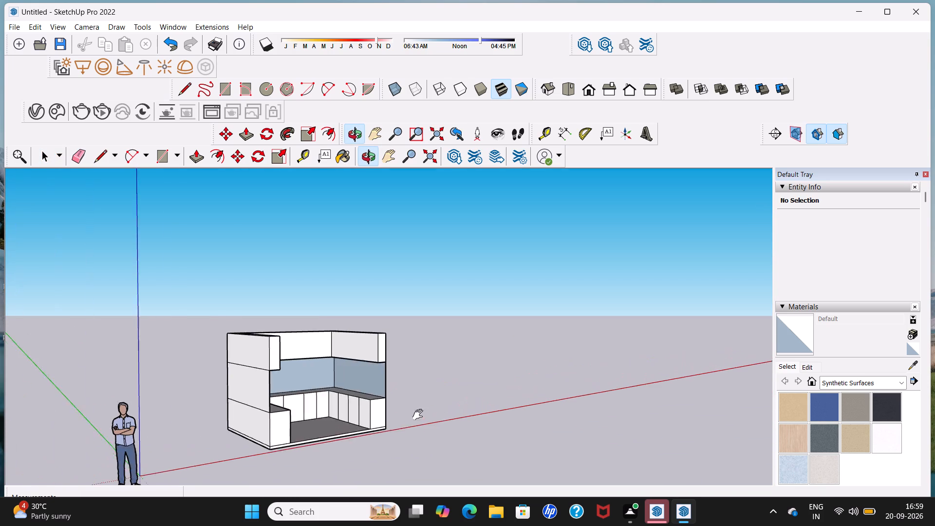
shift+middle_drag(420, 415, 428, 414)
middle_drag(351, 419, 242, 426)
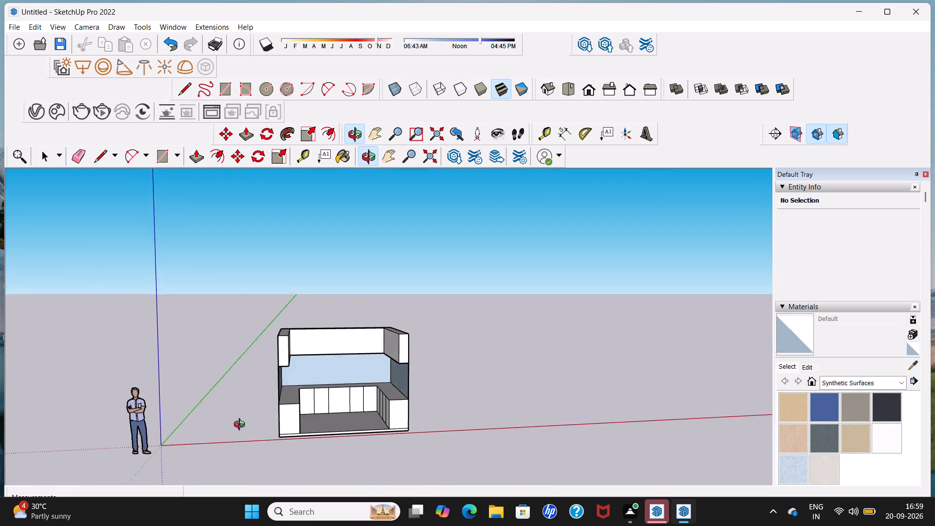
middle_drag(242, 426, 236, 424)
scroll(318, 398, up, 7)
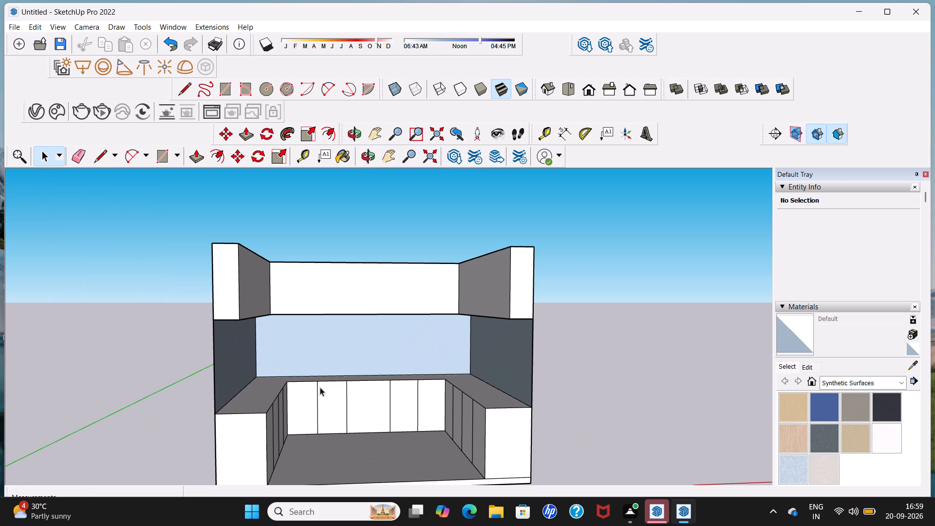
middle_drag(320, 387, 271, 429)
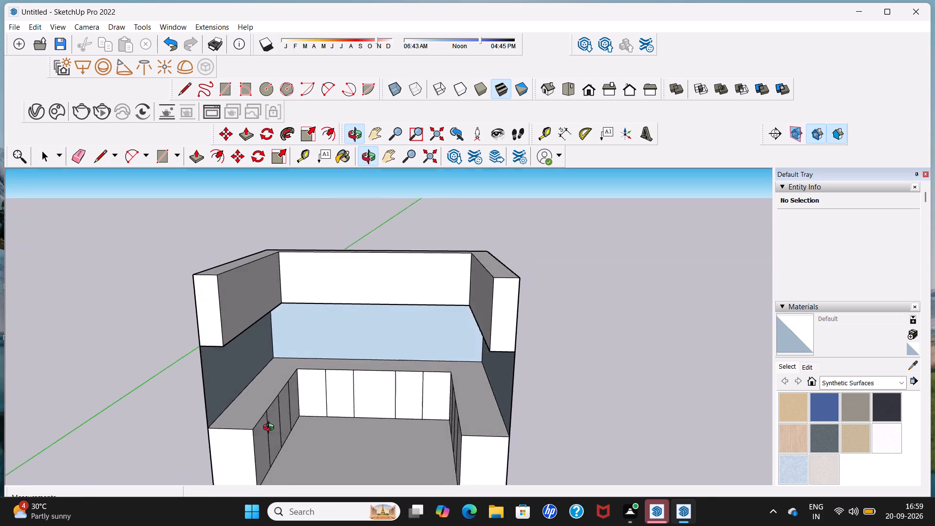
middle_drag(271, 429, 260, 429)
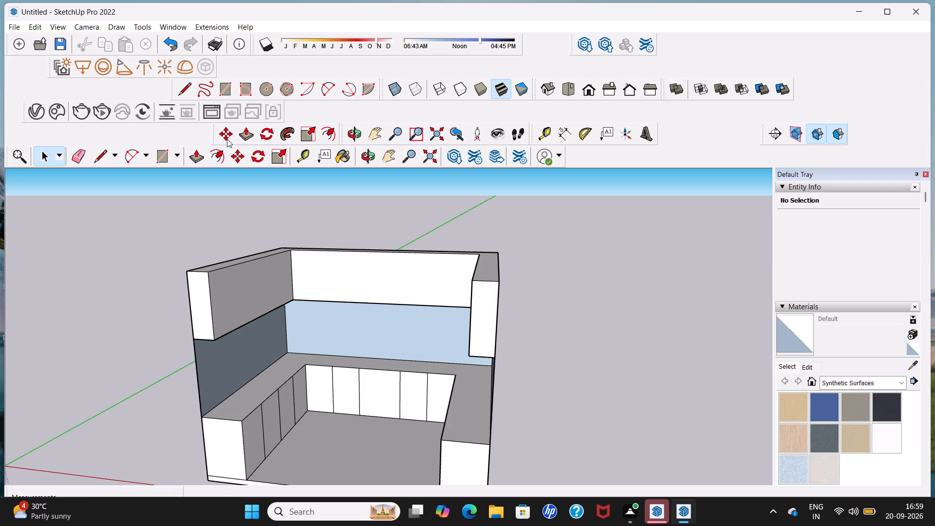
click(246, 134)
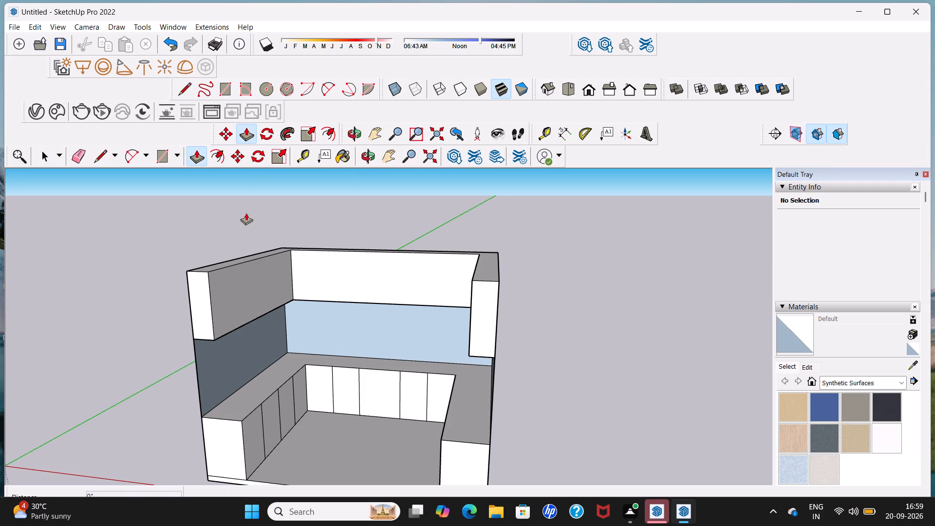
click(250, 399)
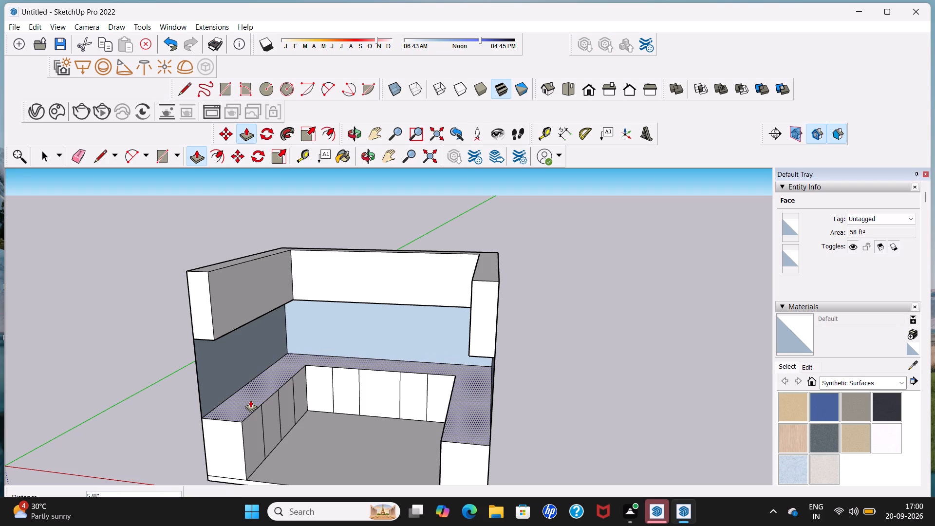
click(250, 400)
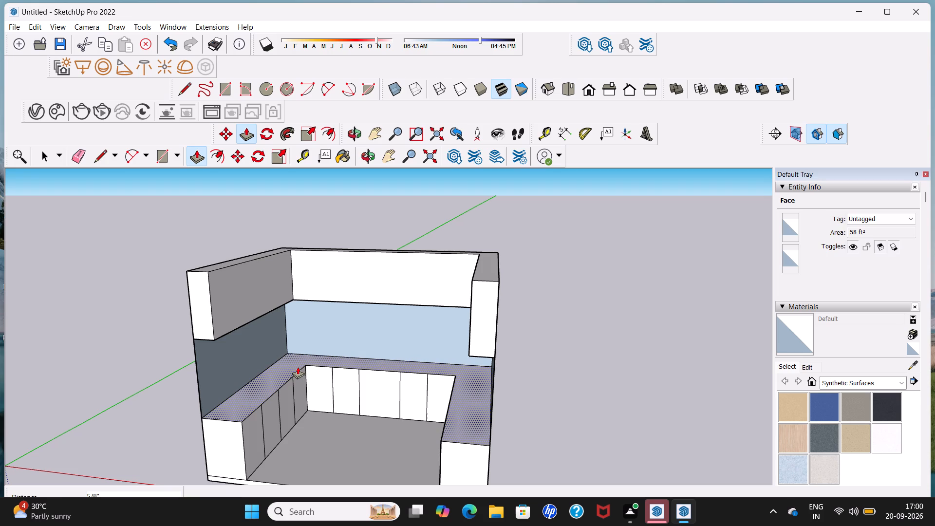
key(space)
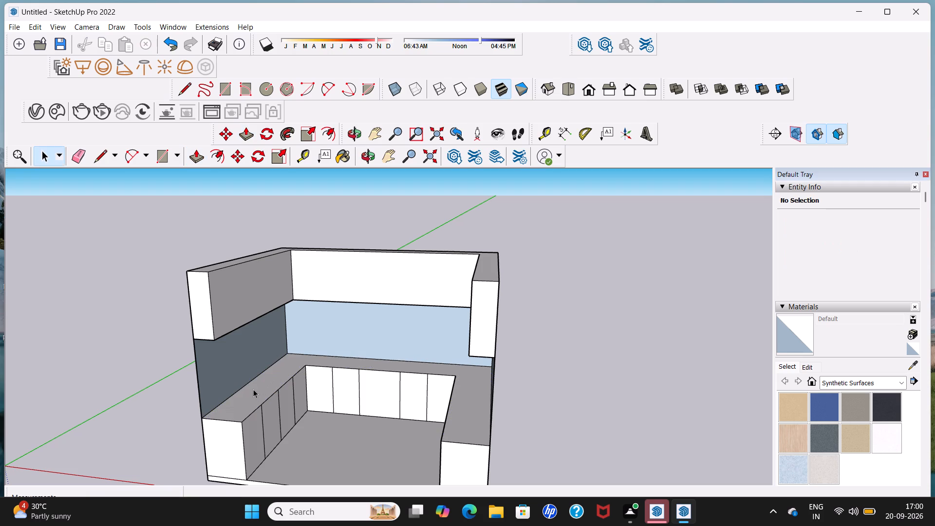
Pull the U-shaped top face up by about 4 1/8" more to form the countertop slab above the base cabinets.
click(250, 138)
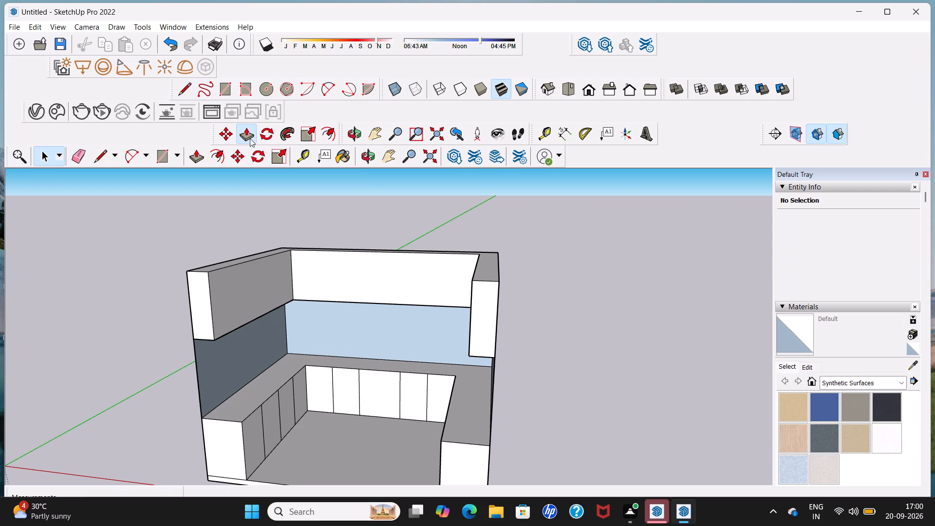
click(240, 401)
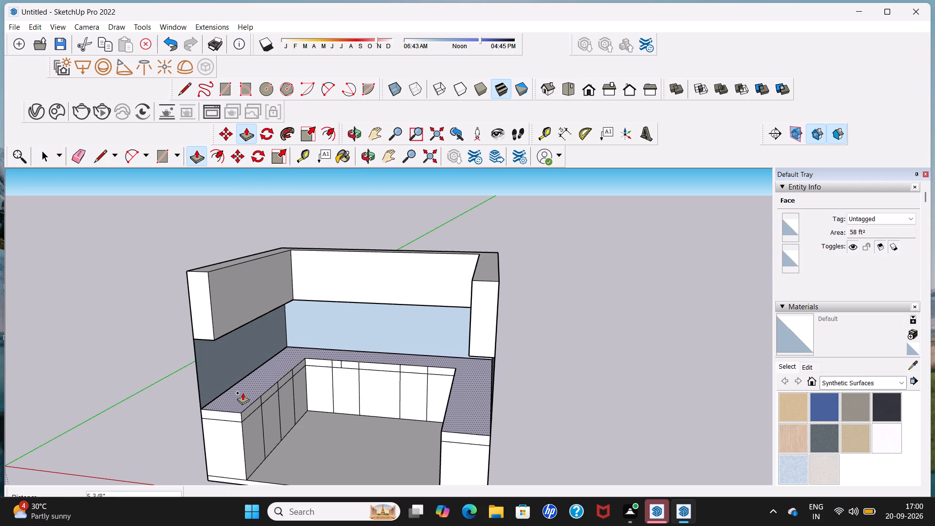
click(243, 394)
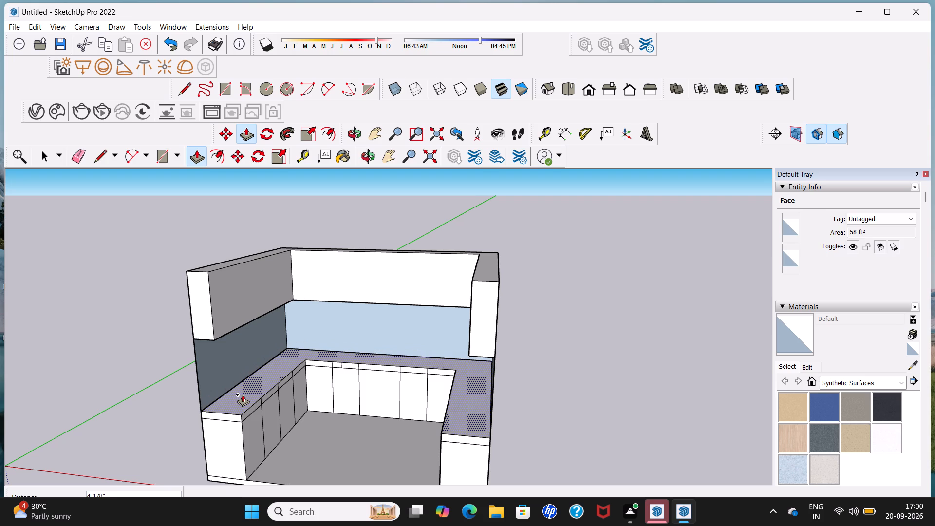
key(space)
Erase the three divider segments crossing the countertop's front band on the left base run.
scroll(266, 400, up, 3)
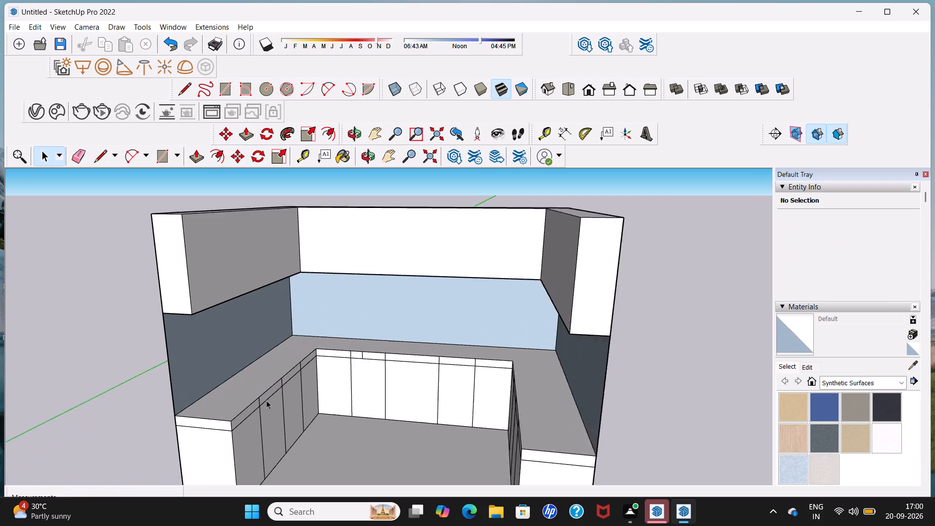
scroll(266, 400, up, 8)
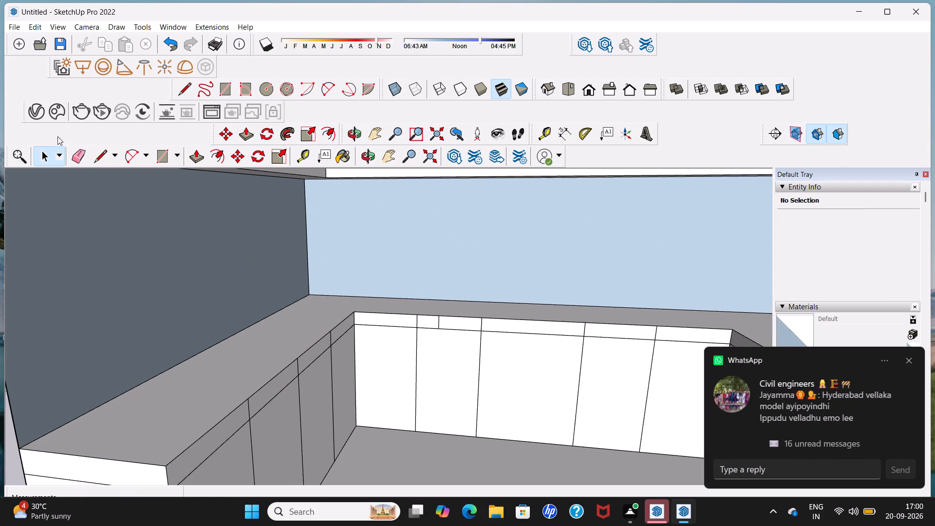
click(82, 157)
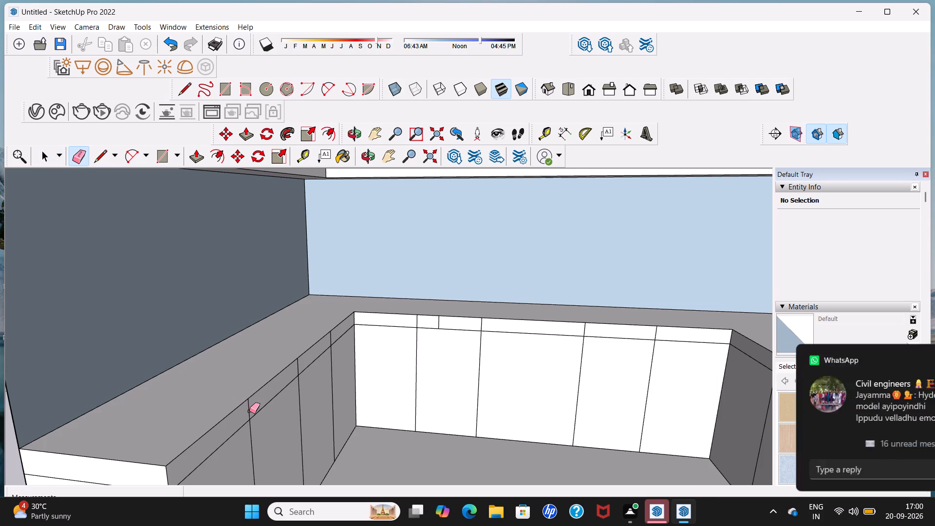
click(250, 412)
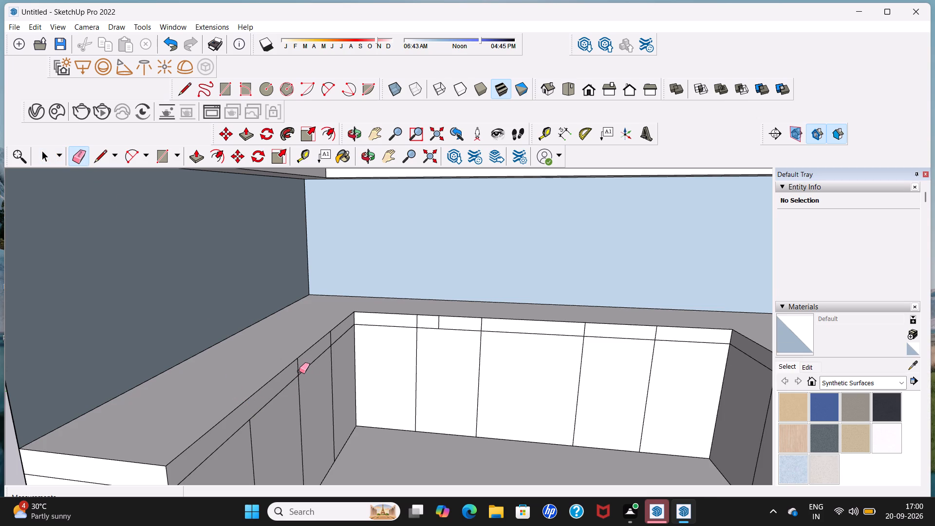
click(299, 371)
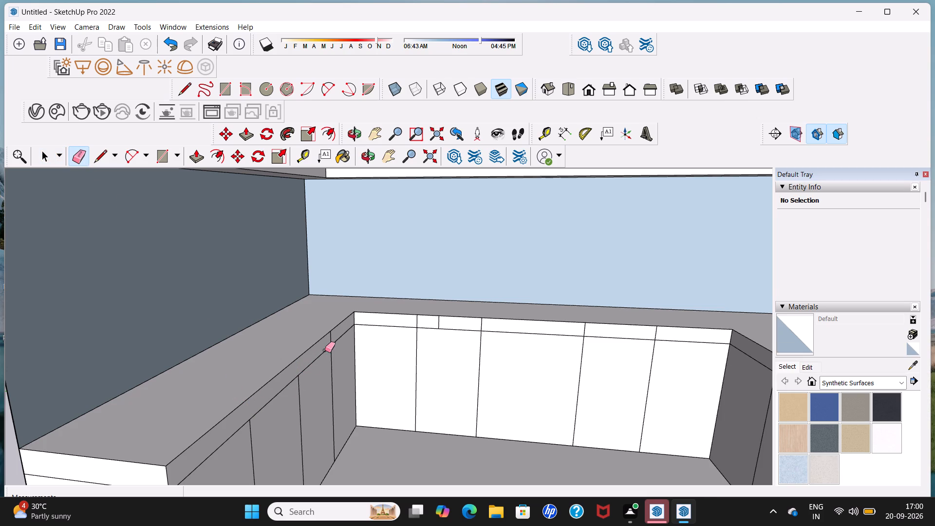
click(331, 342)
Erase the five vertical line segments crossing the countertop's front band on the back base run.
scroll(375, 336, up, 7)
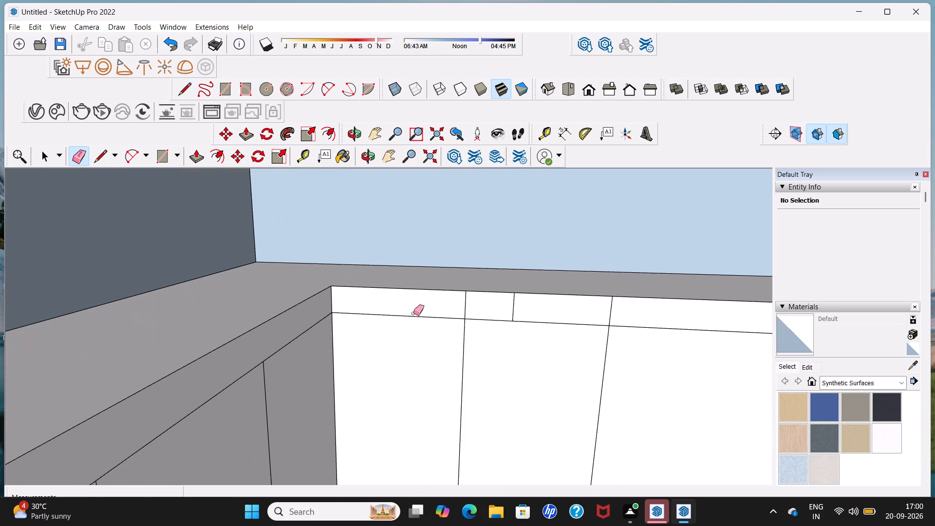
click(464, 306)
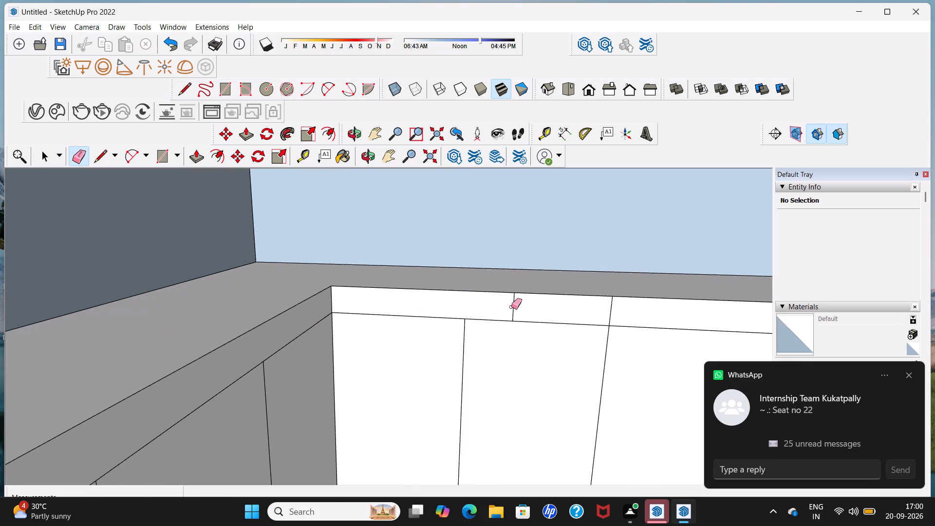
click(514, 305)
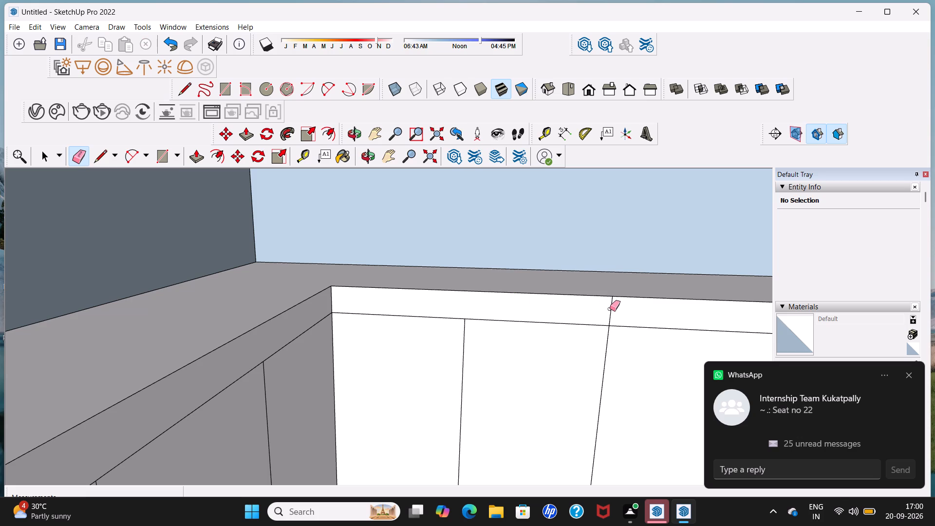
click(610, 310)
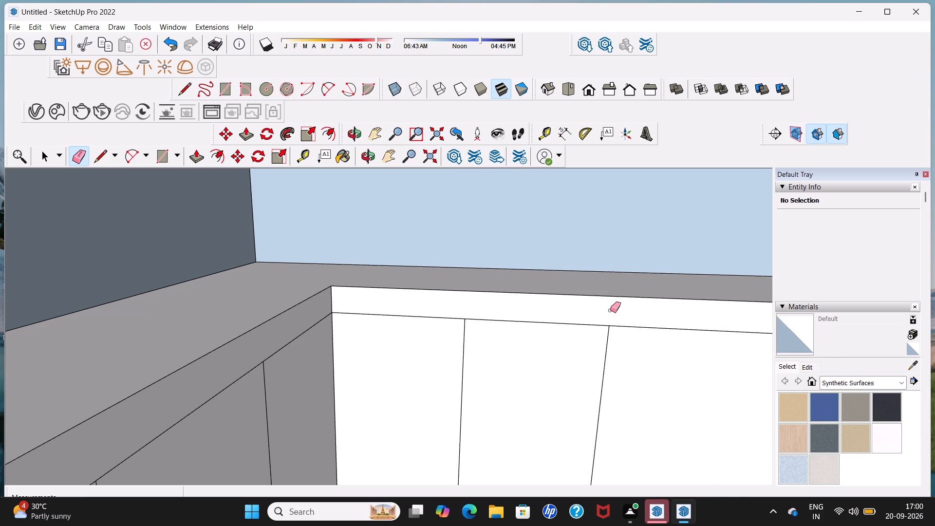
scroll(610, 310, down, 16)
scroll(678, 328, up, 6)
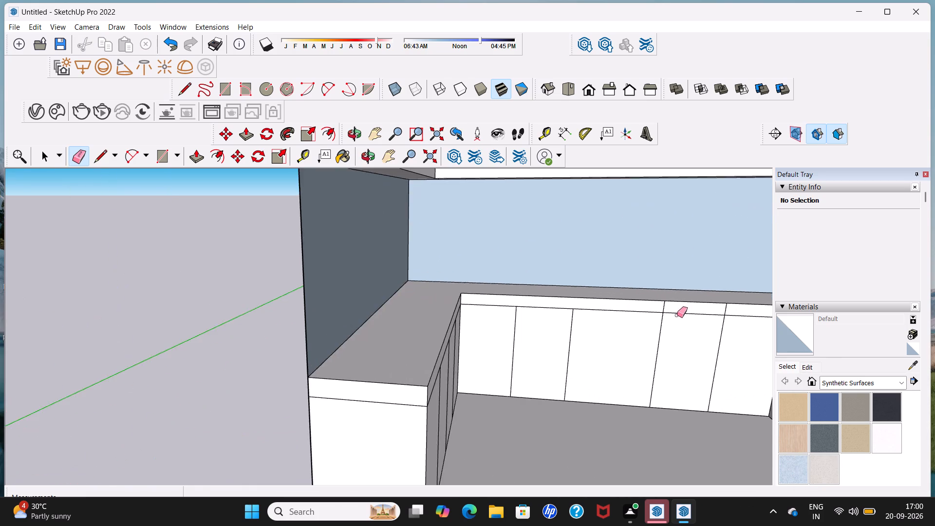
scroll(677, 315, up, 2)
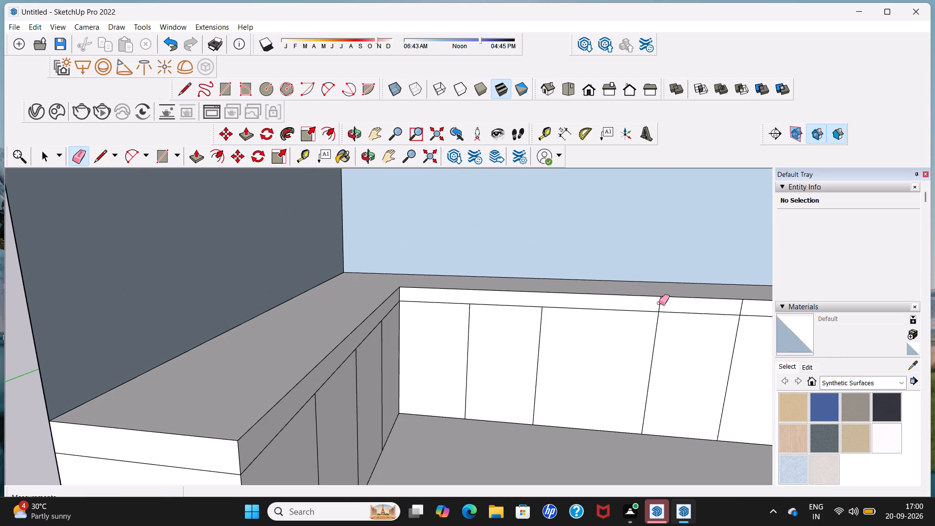
click(660, 304)
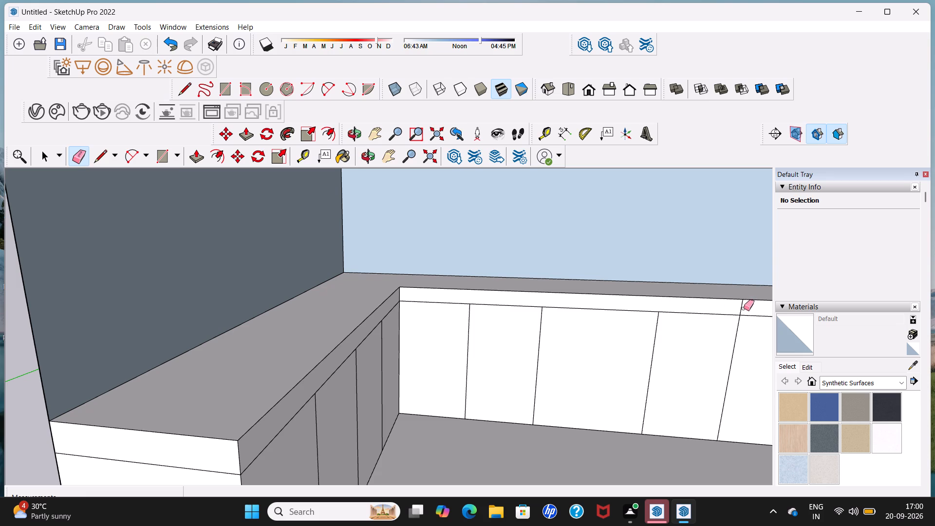
click(741, 310)
Erase the three divider segments crossing the countertop's front band on the right base run.
scroll(741, 310, down, 11)
middle_drag(727, 355, 450, 359)
scroll(452, 353, down, 20)
scroll(452, 353, down, 1)
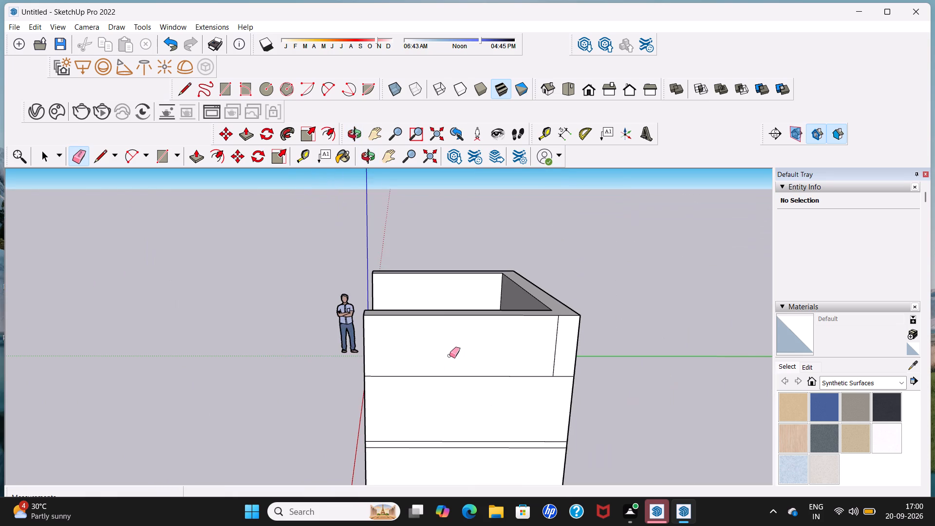
middle_drag(382, 427, 575, 377)
middle_drag(439, 389, 561, 378)
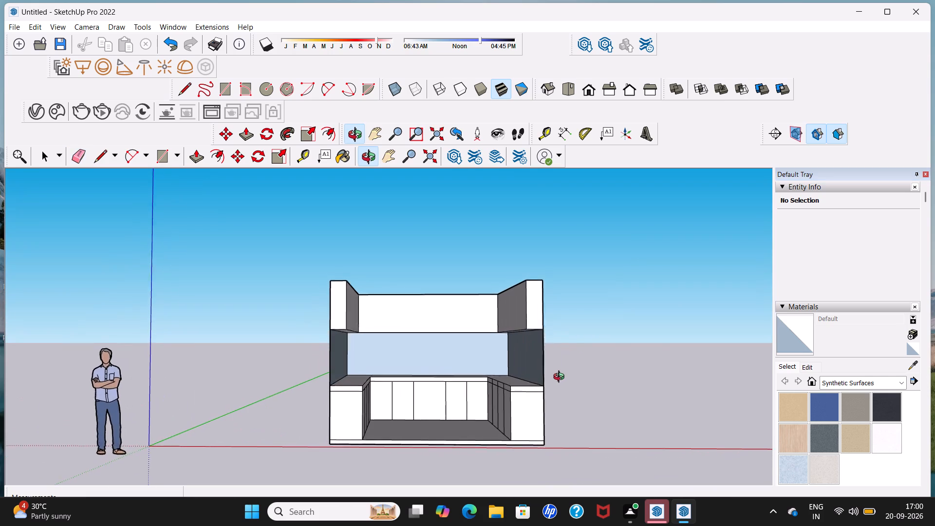
middle_drag(561, 378, 561, 377)
scroll(484, 395, up, 5)
middle_drag(503, 387, 564, 382)
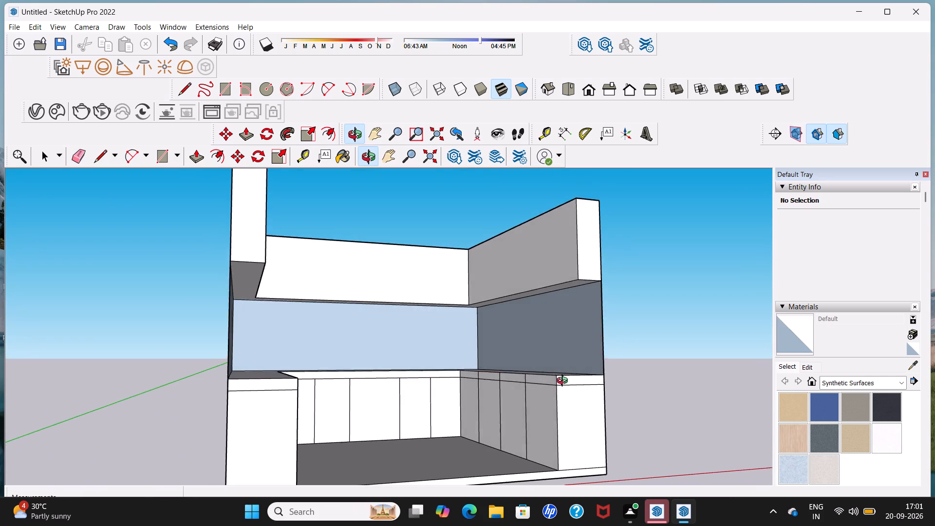
middle_drag(564, 382, 572, 378)
scroll(536, 394, up, 7)
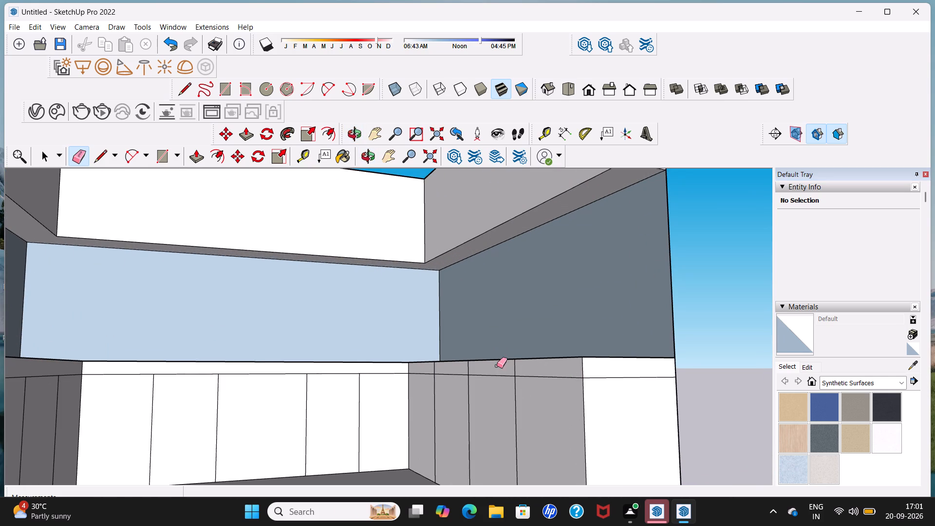
scroll(497, 368, up, 3)
click(521, 370)
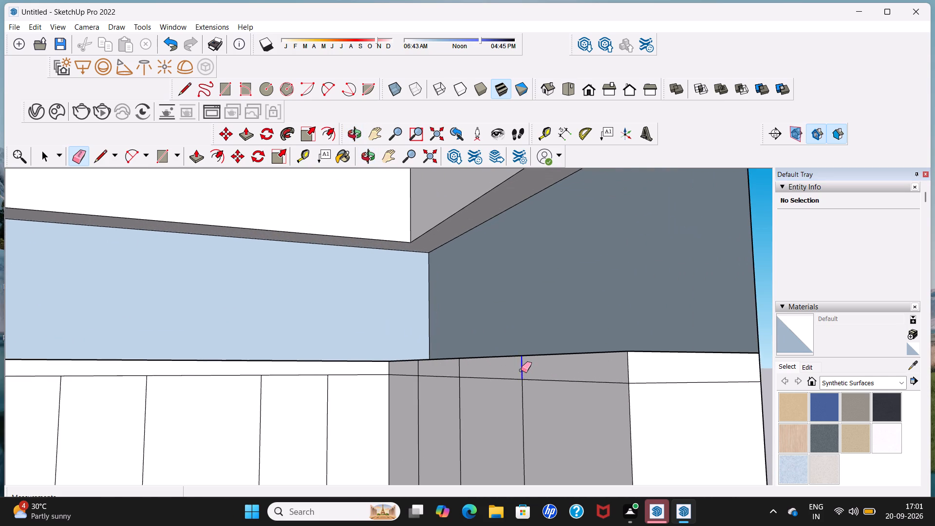
click(460, 368)
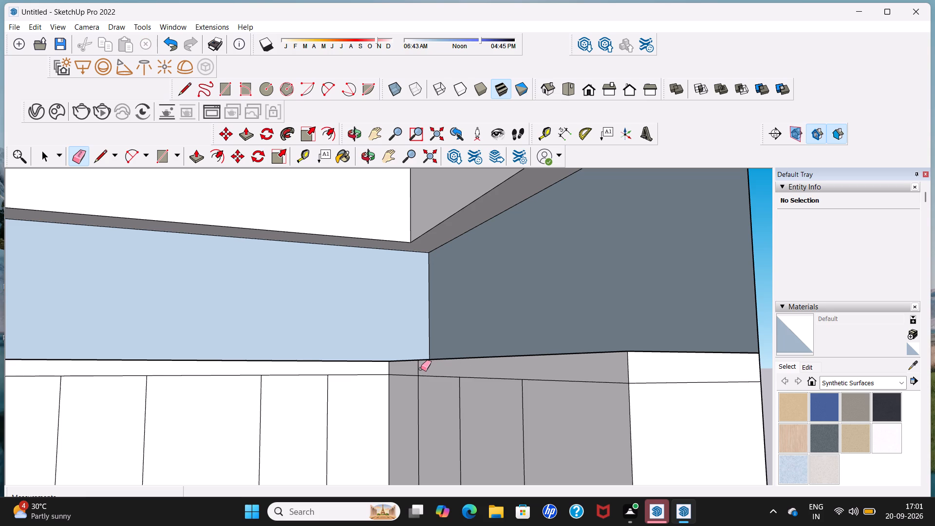
click(419, 369)
scroll(420, 367, down, 12)
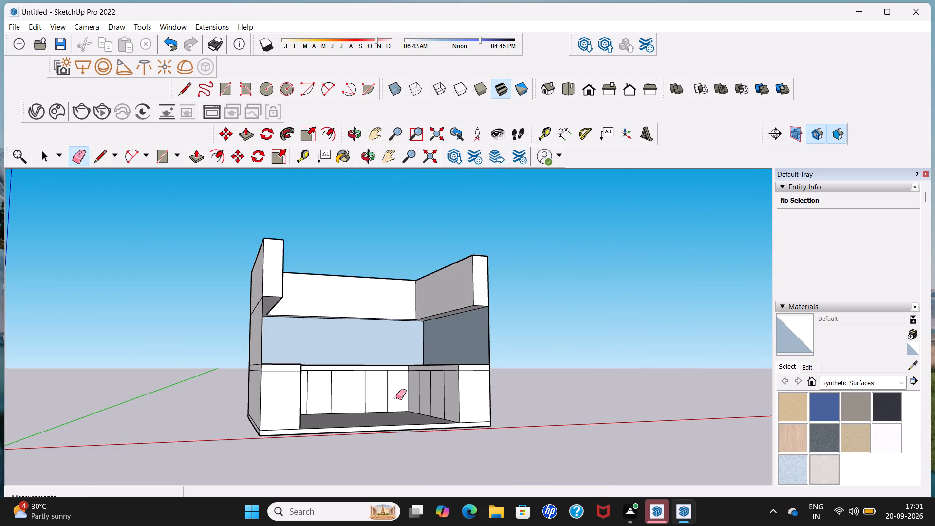
key(space)
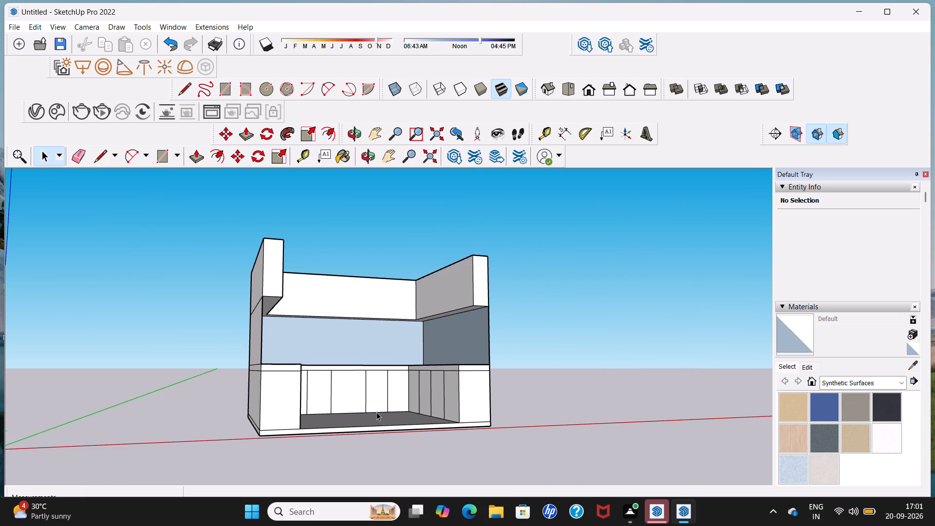
Draw a three-sided handle outline about 5/8" wide and 1 3/4" tall beside the left base run's divider nearest the open end.
scroll(376, 412, up, 4)
middle_drag(376, 412, 393, 429)
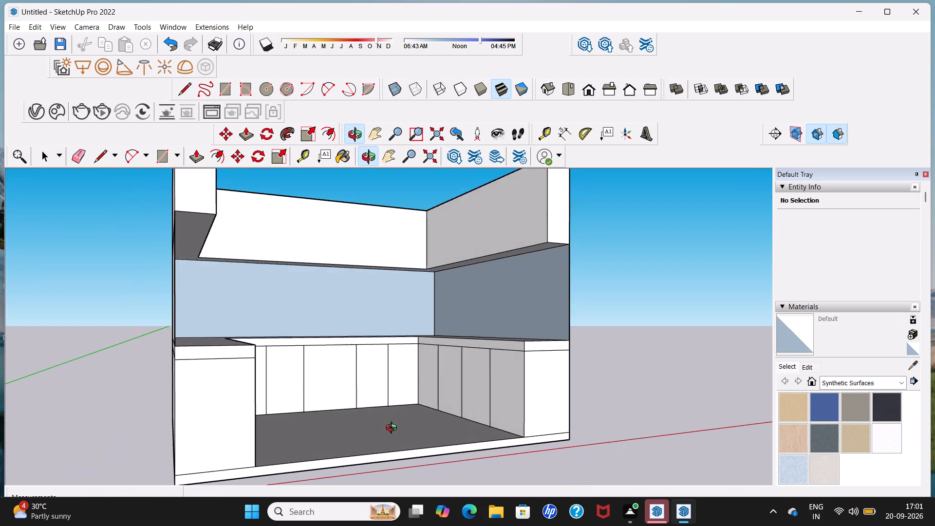
middle_drag(393, 429, 326, 436)
middle_drag(335, 411, 328, 462)
scroll(333, 435, up, 4)
middle_drag(313, 437, 241, 442)
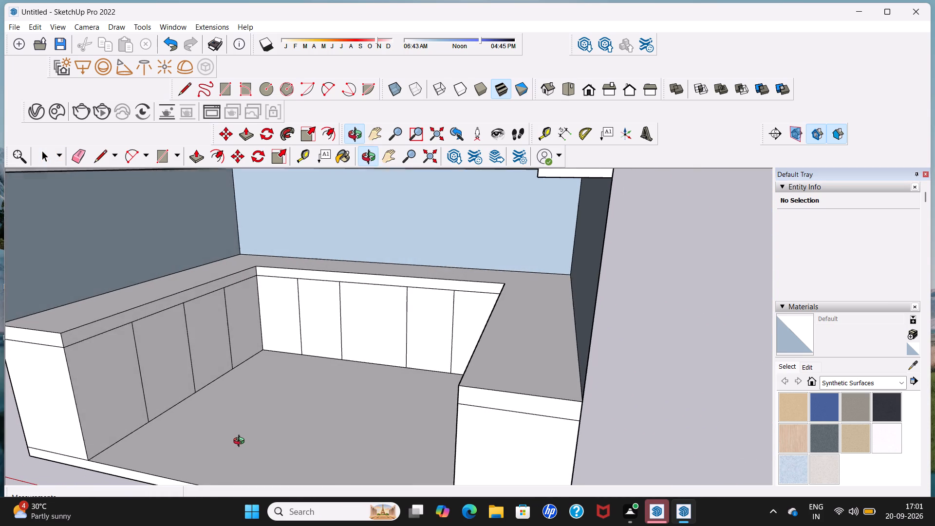
middle_drag(241, 442, 240, 441)
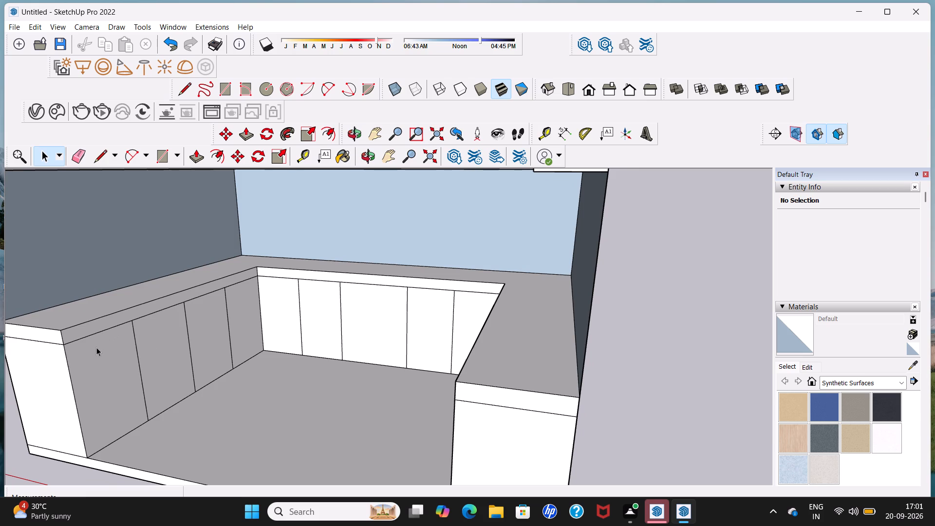
scroll(96, 347, up, 3)
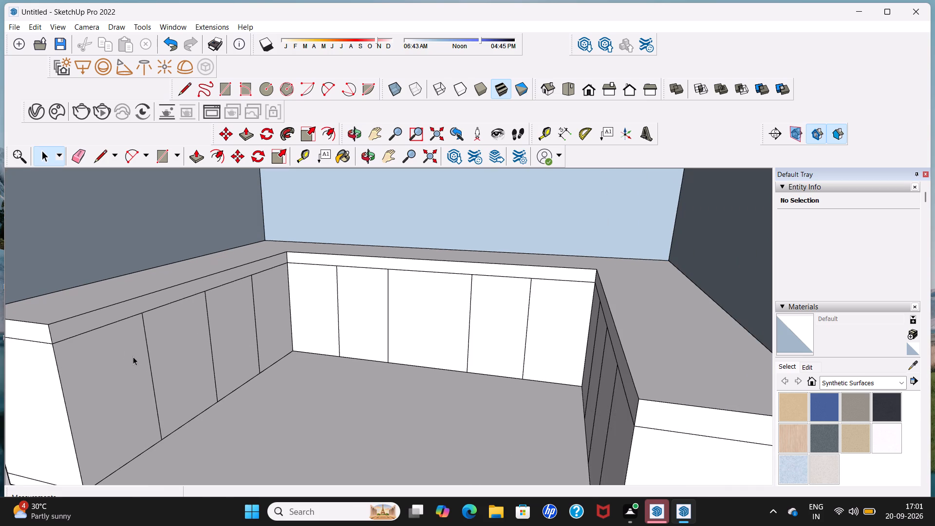
click(183, 92)
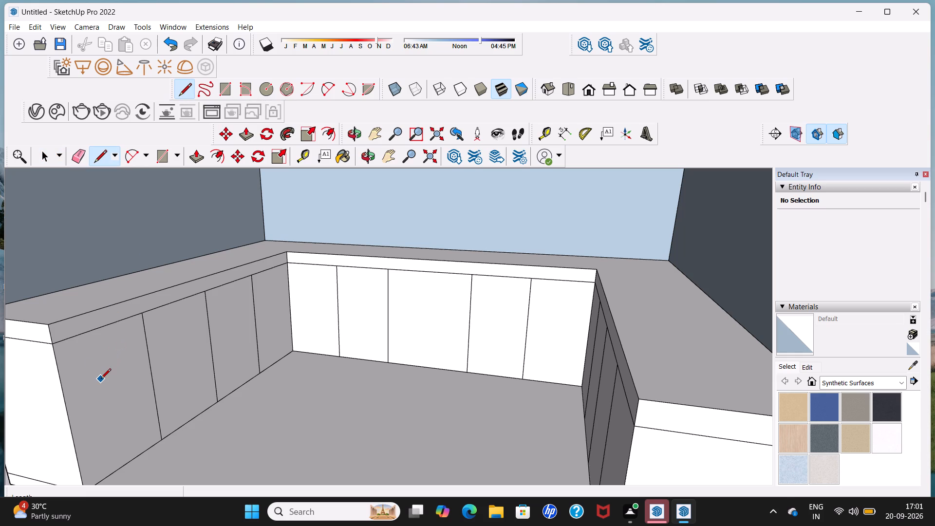
click(148, 353)
scroll(144, 357, up, 3)
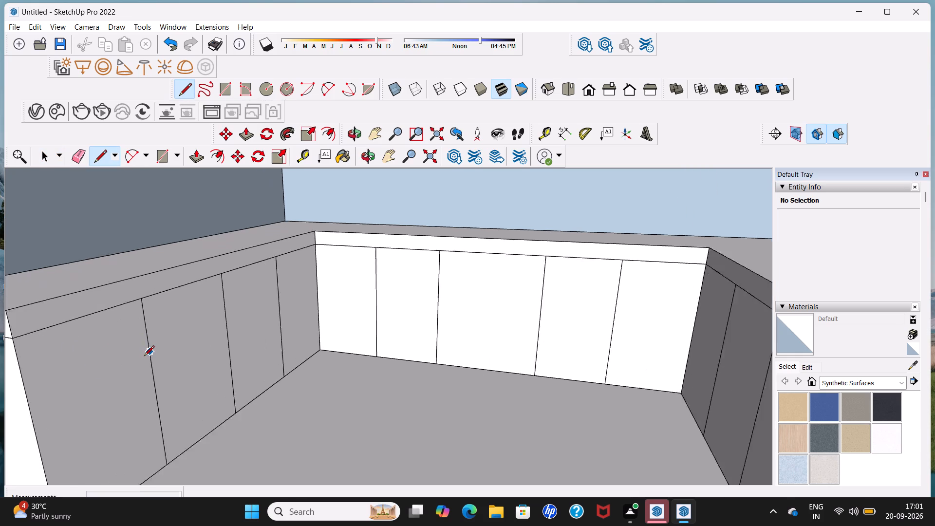
scroll(144, 357, up, 3)
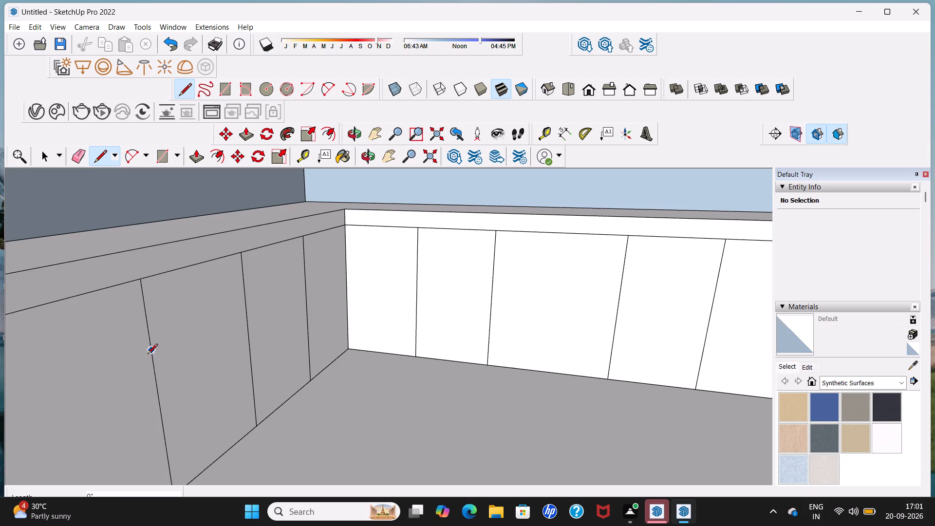
scroll(148, 355, up, 5)
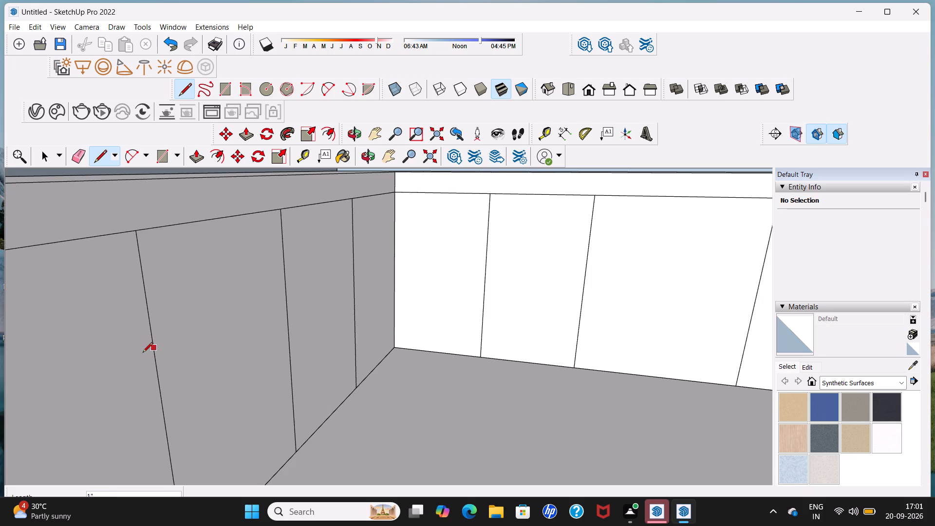
scroll(148, 351, up, 5)
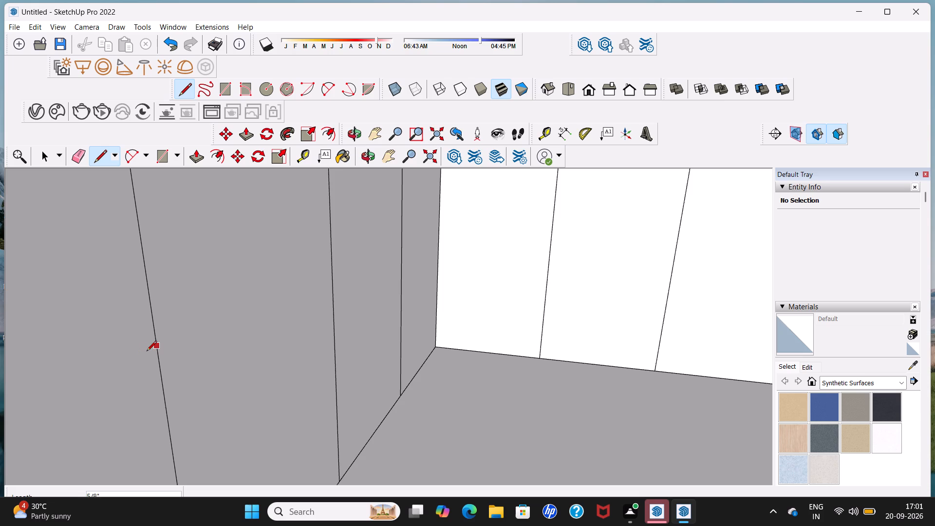
click(147, 352)
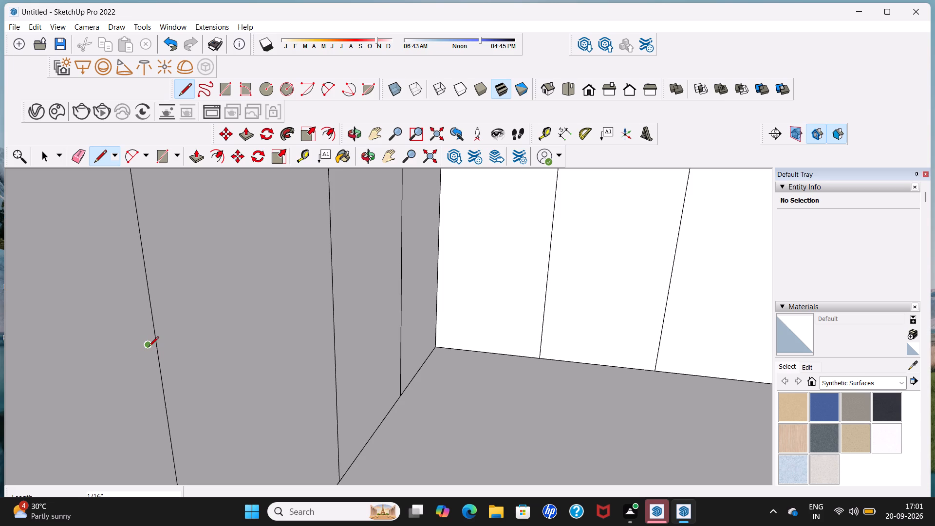
click(149, 347)
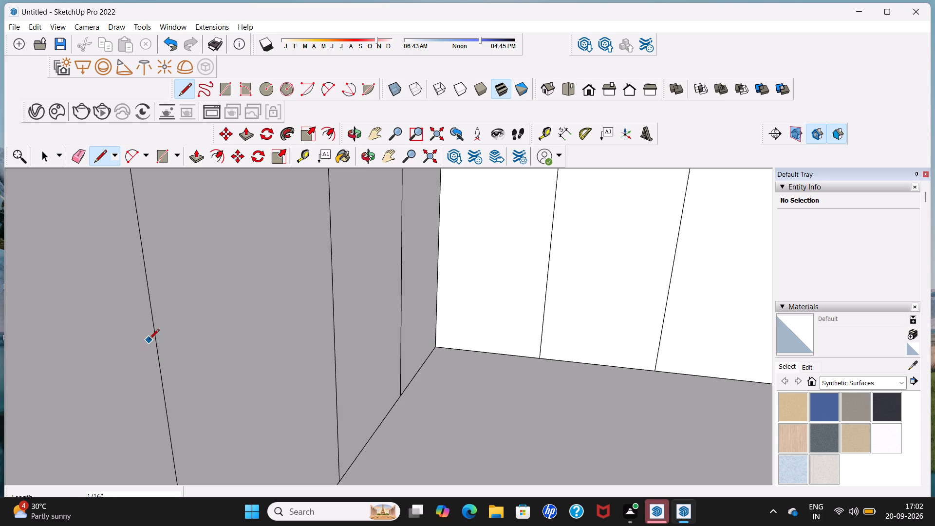
click(148, 342)
click(156, 338)
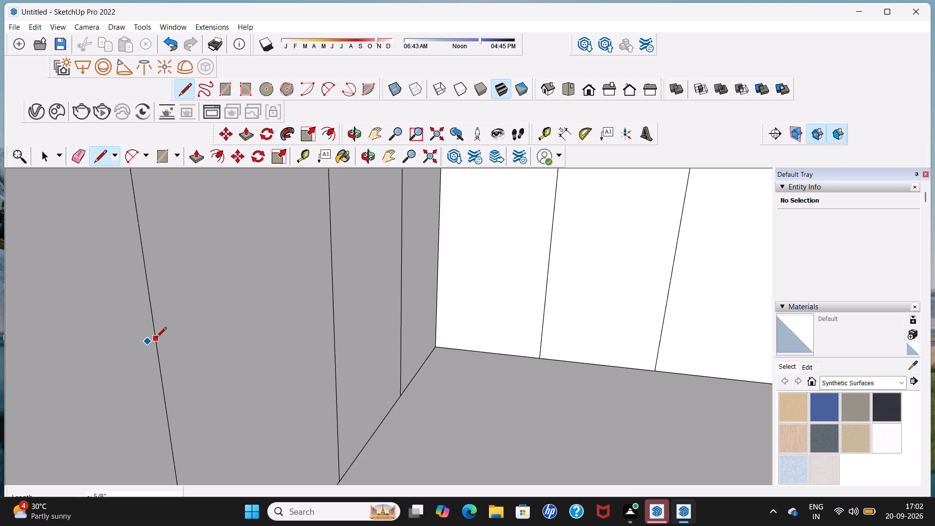
click(148, 344)
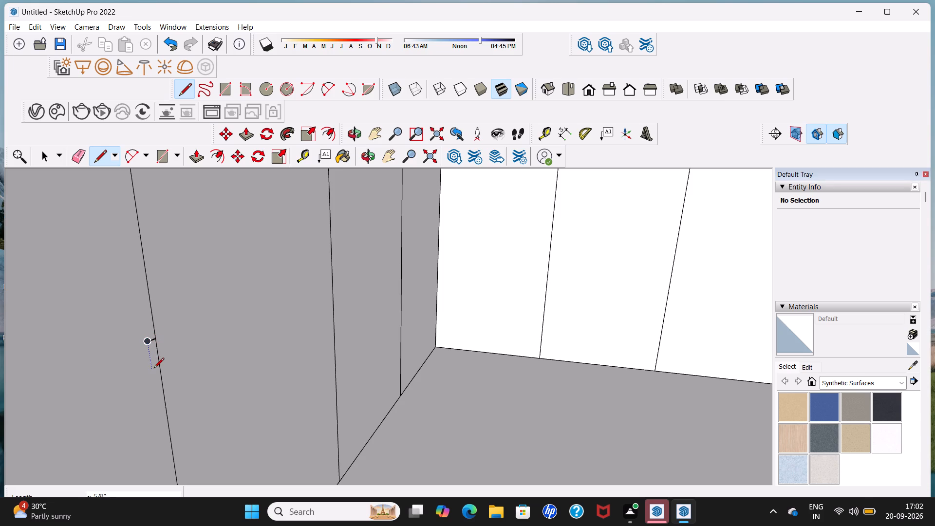
click(154, 371)
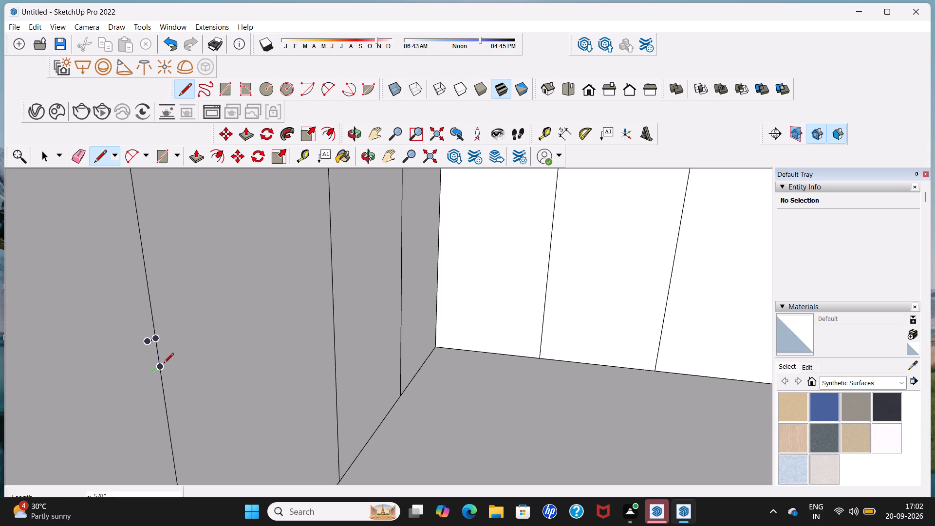
click(164, 364)
click(152, 369)
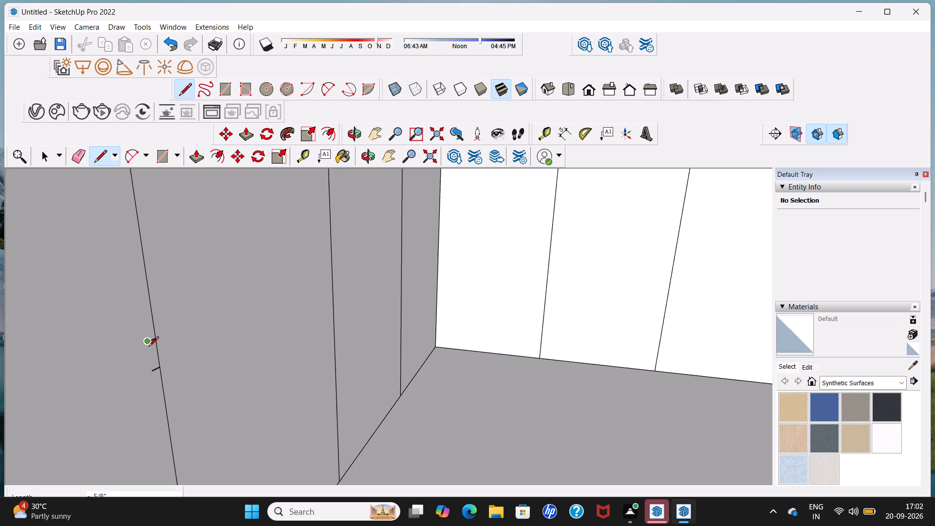
click(149, 345)
click(148, 344)
click(150, 370)
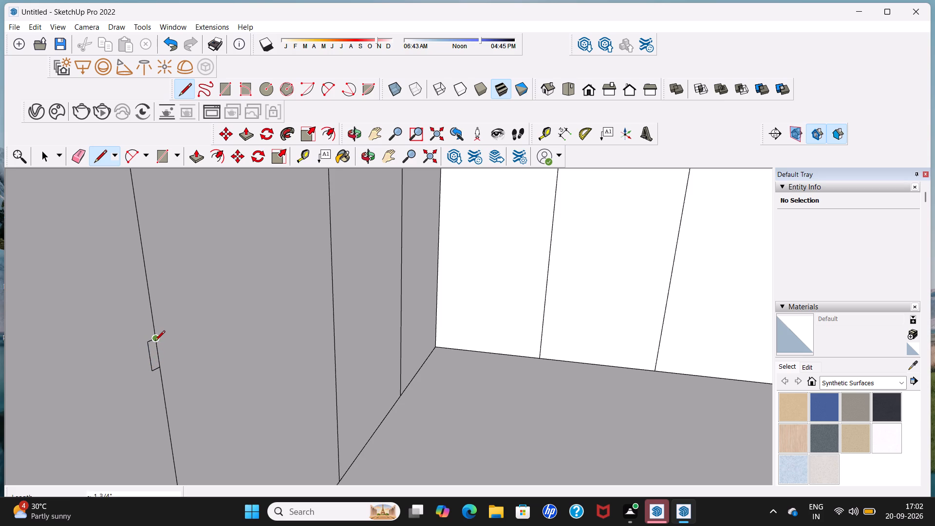
Draw the matching outline about 1/2" wide and 1 3/4" tall on the divider's other side, completing the small handle rectangle.
click(155, 339)
scroll(162, 337, up, 5)
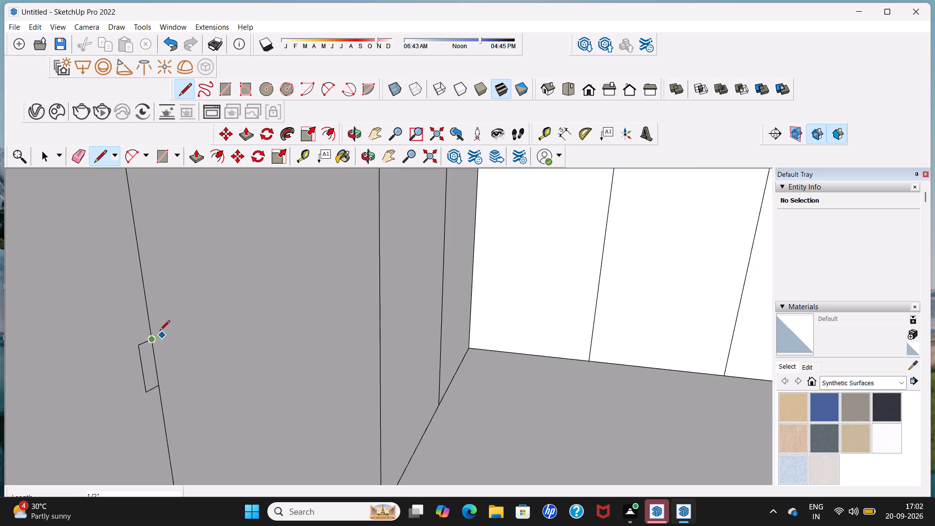
click(160, 331)
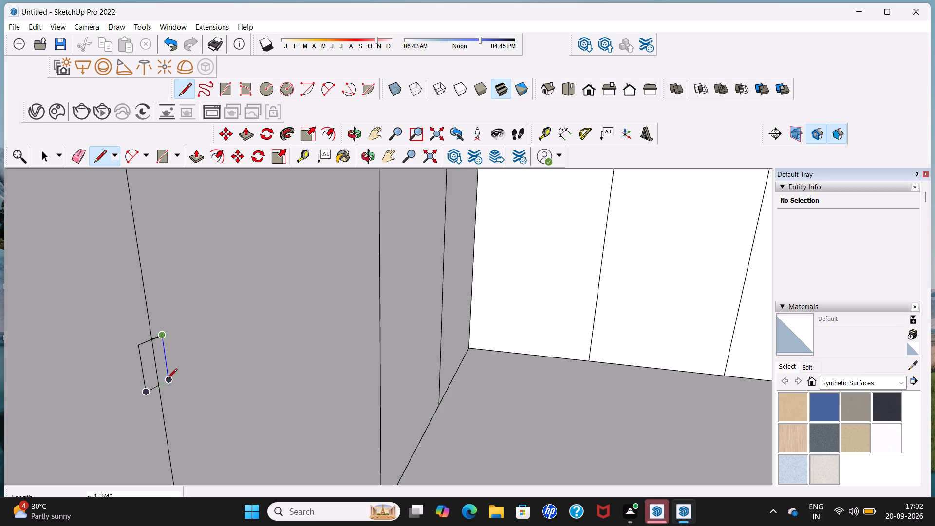
click(167, 380)
click(160, 383)
key(space)
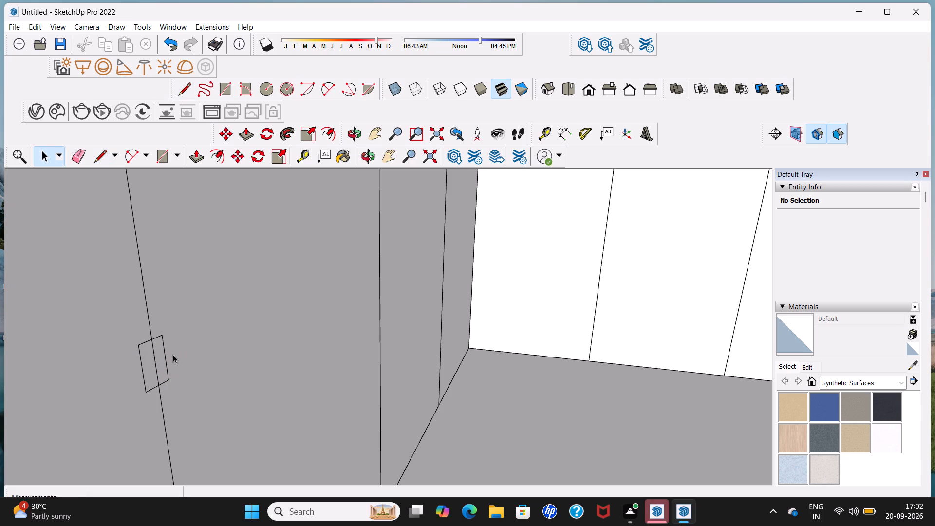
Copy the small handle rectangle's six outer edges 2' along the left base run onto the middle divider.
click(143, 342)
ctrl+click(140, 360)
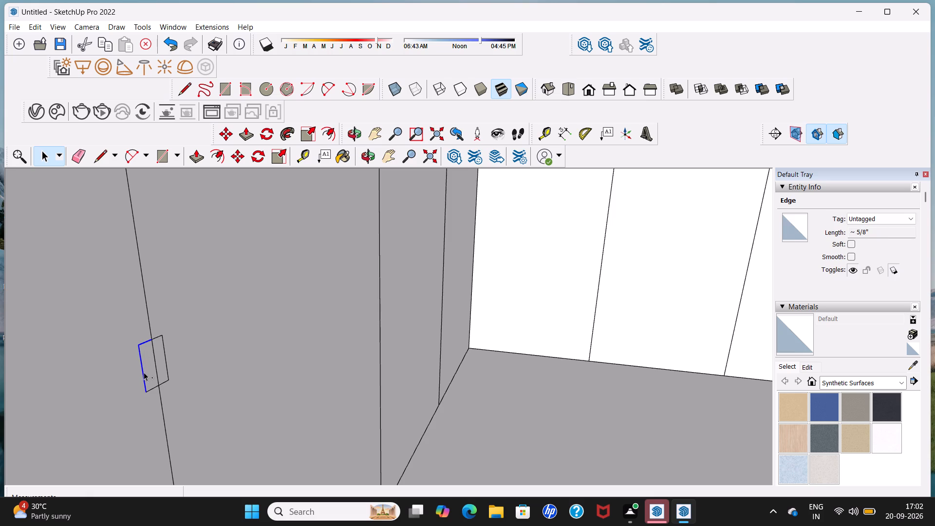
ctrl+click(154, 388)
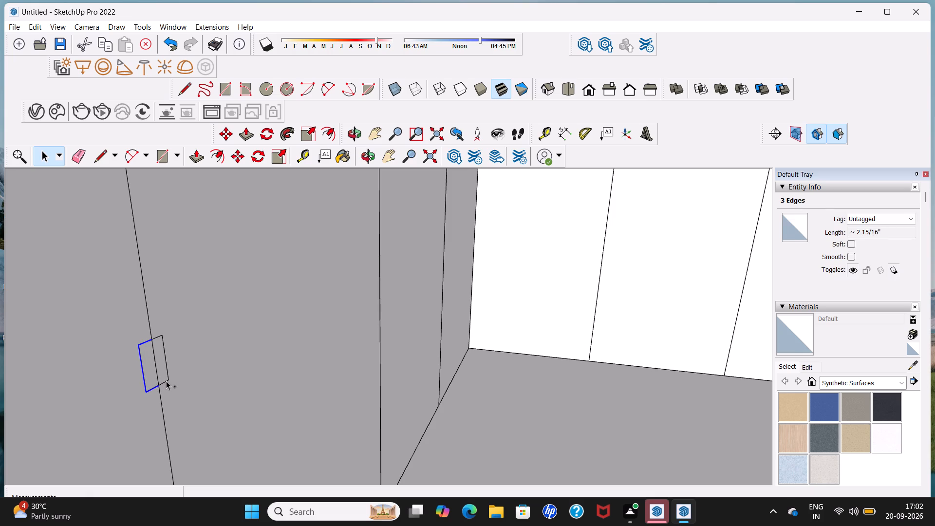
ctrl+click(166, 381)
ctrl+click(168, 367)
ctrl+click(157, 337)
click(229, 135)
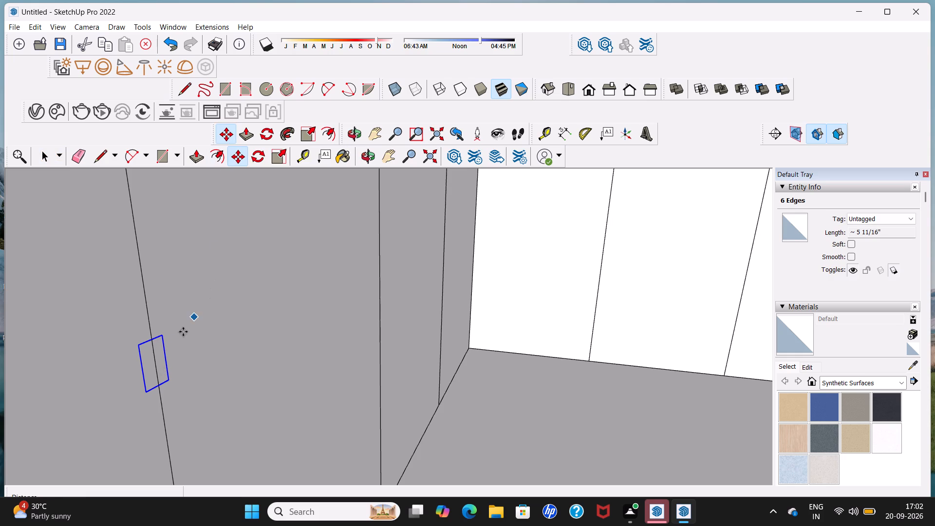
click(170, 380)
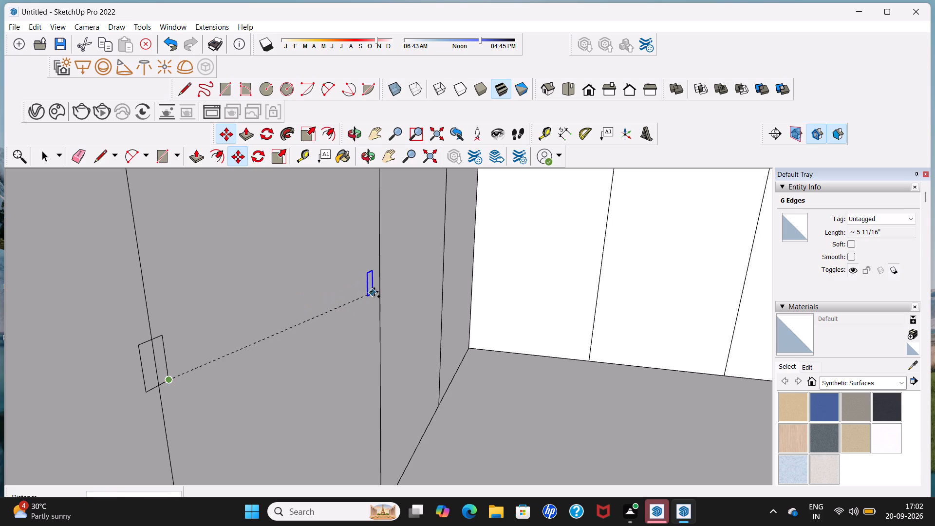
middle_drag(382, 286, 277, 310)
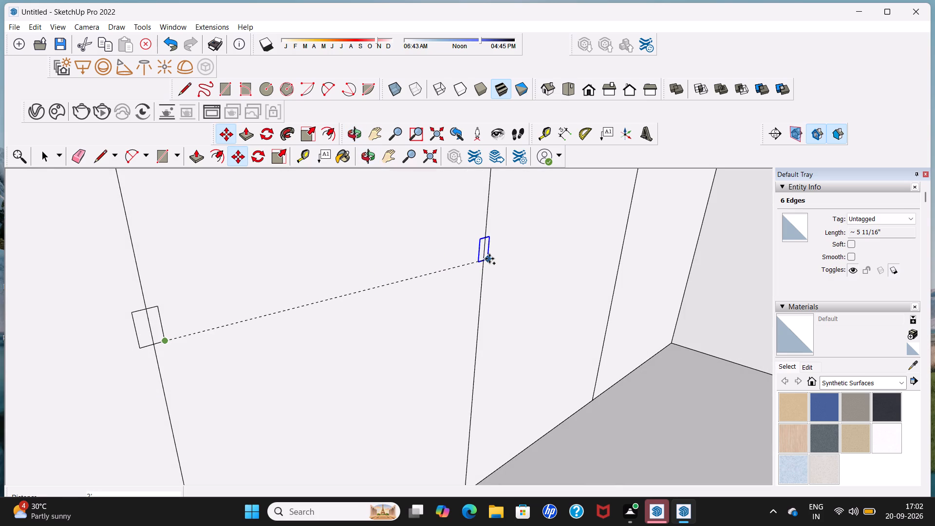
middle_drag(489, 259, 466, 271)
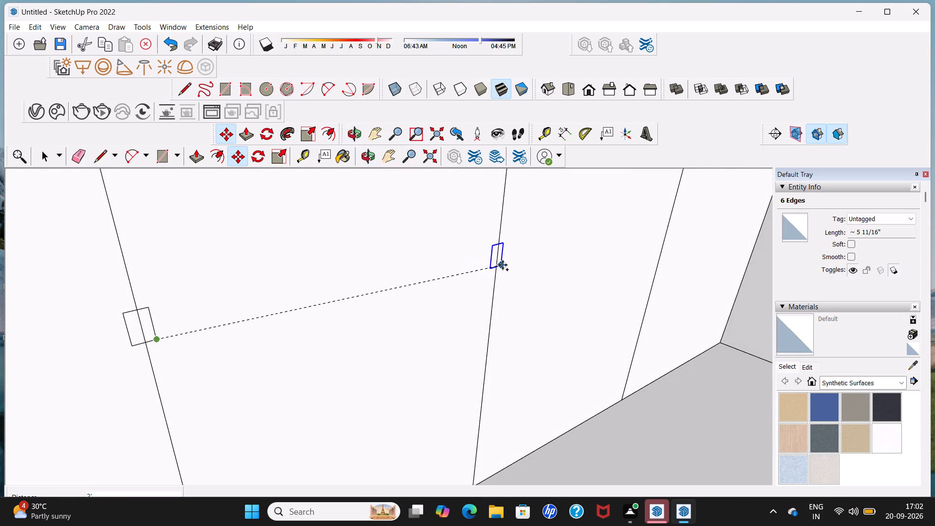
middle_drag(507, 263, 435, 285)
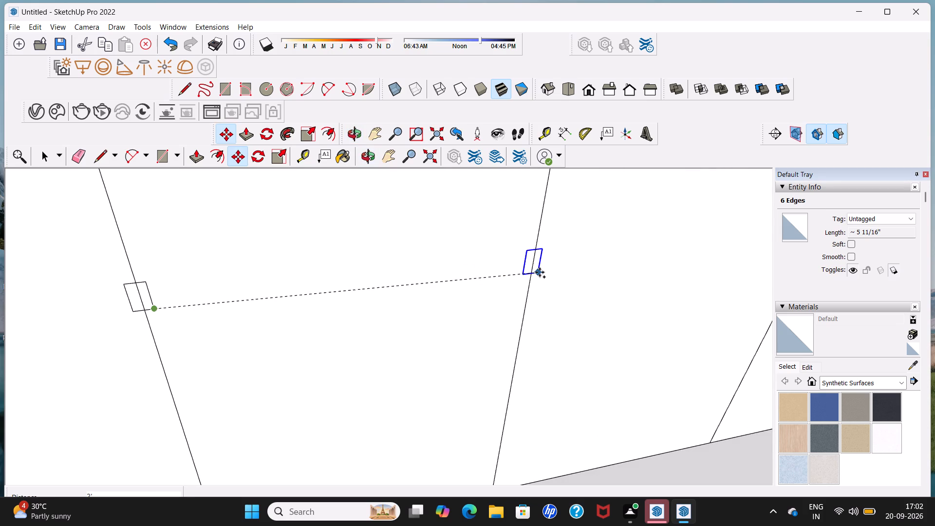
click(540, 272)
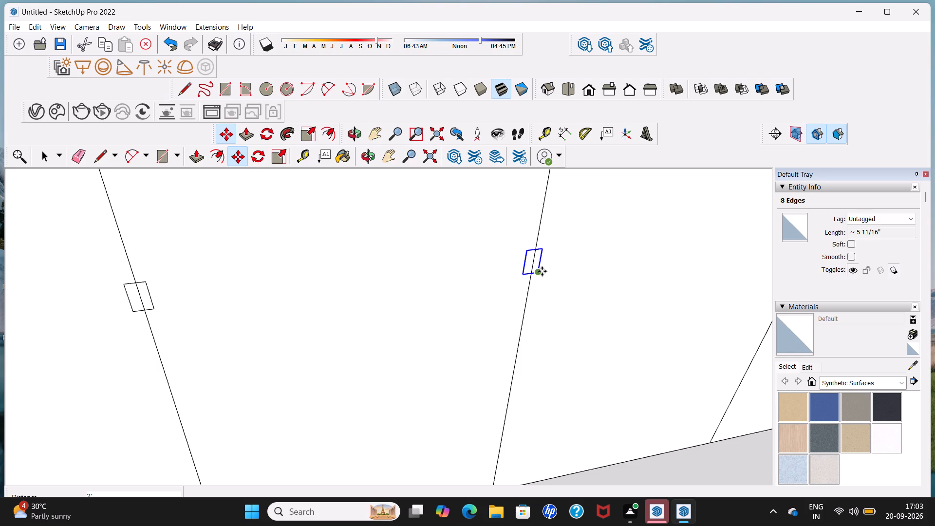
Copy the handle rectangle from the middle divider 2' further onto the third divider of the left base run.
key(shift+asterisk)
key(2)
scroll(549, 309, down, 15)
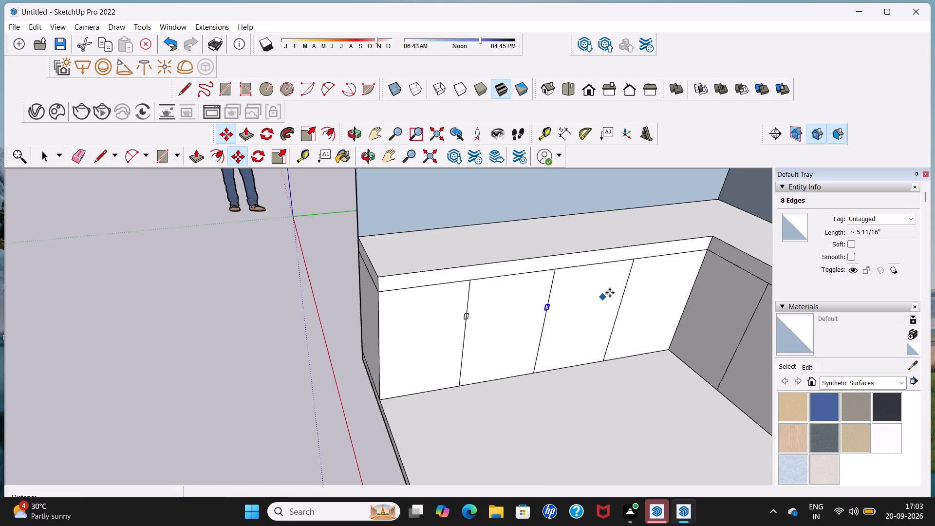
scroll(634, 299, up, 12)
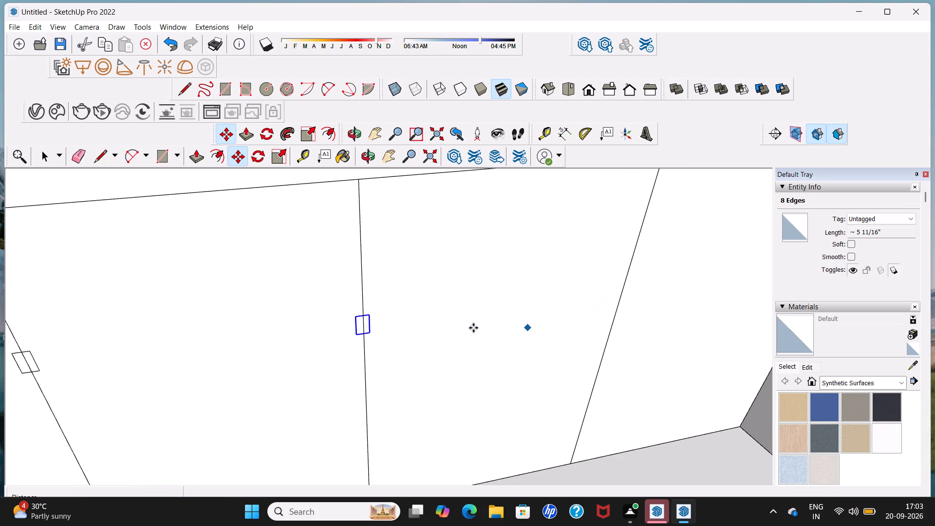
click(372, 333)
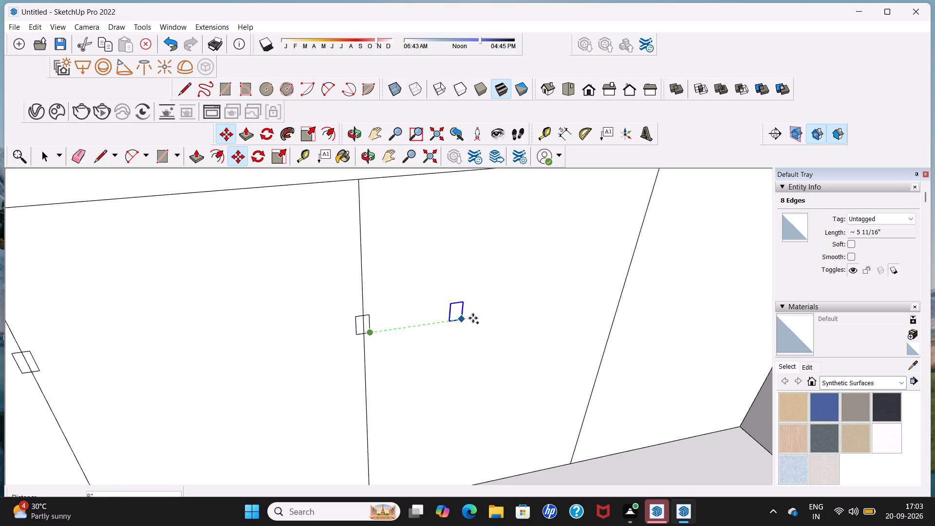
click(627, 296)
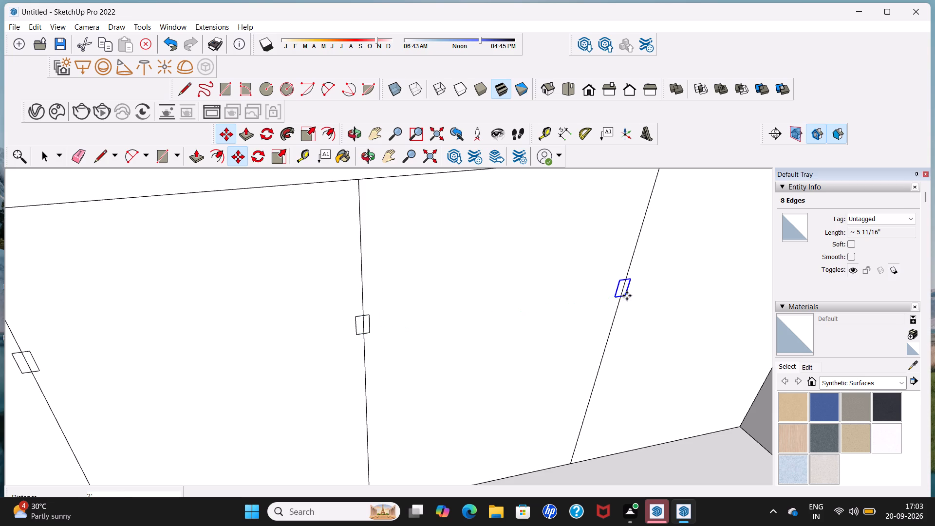
Undo both handle copies and the small handle rectangle's lines until the left base run's dividers are clear.
scroll(627, 296, down, 9)
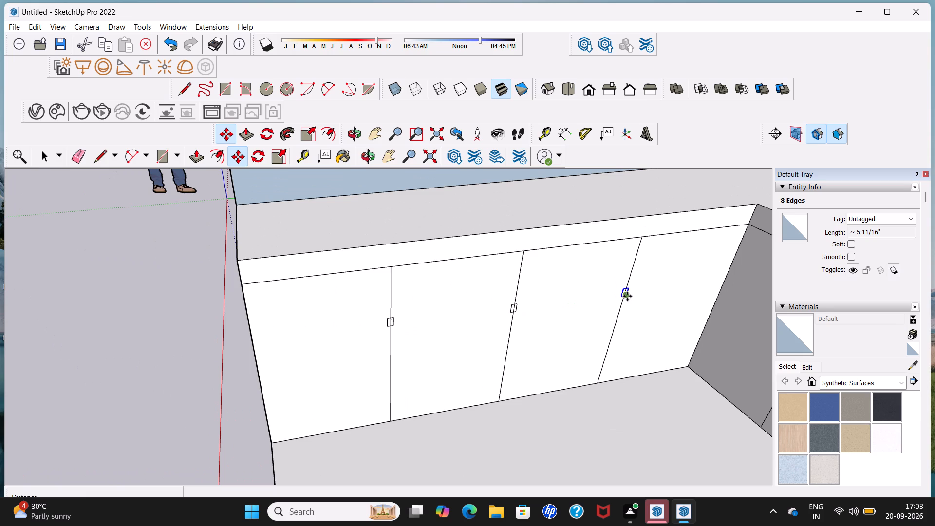
middle_drag(627, 296, 619, 248)
middle_drag(613, 320, 597, 267)
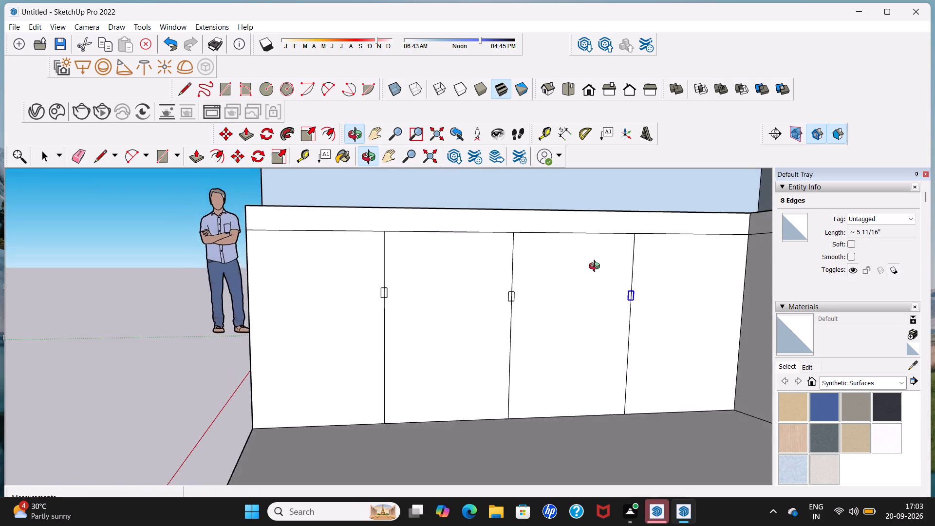
middle_drag(597, 267, 602, 246)
scroll(632, 298, up, 5)
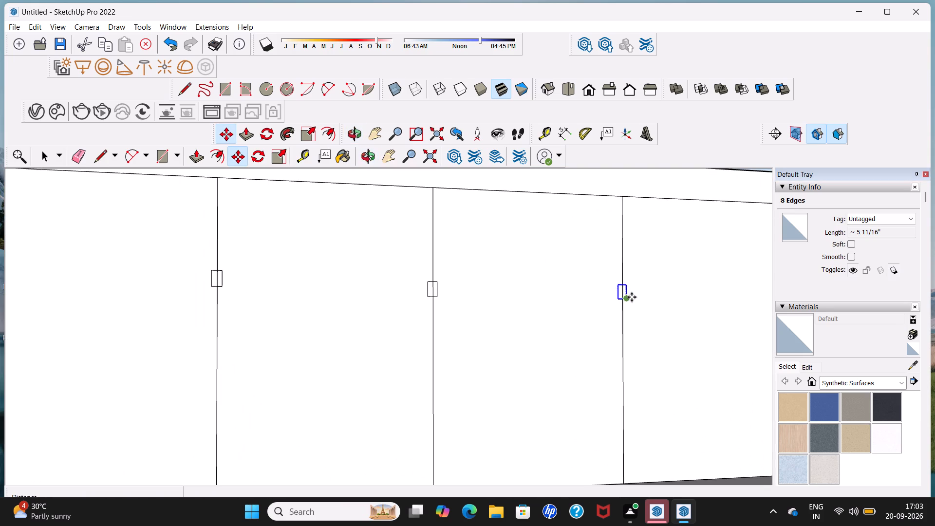
scroll(632, 297, down, 5)
key(ctrl+z)
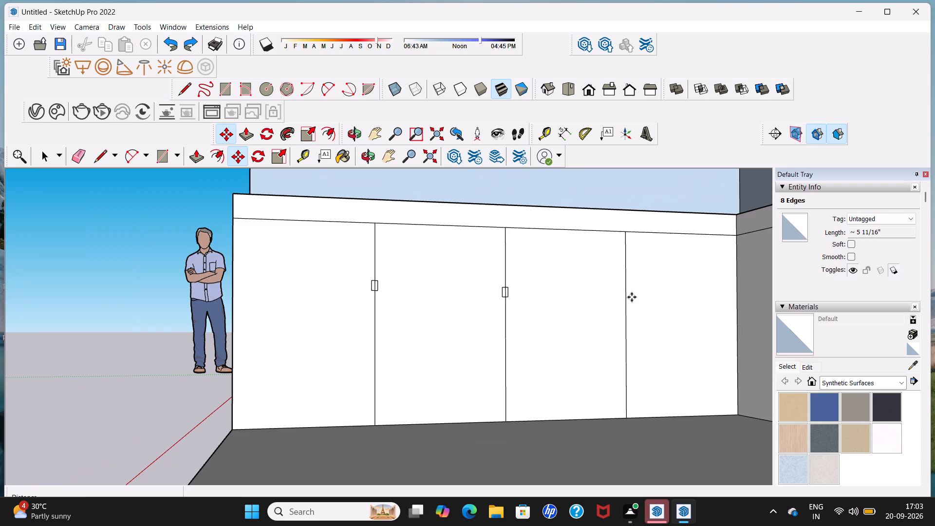
key(ctrl+z)
key(ctrl+z)
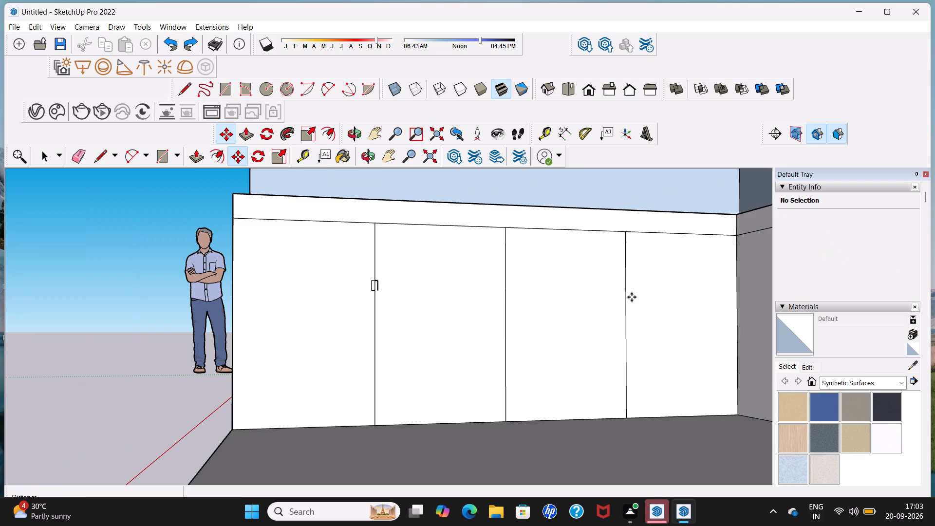
key(ctrl+z)
key(ctrl+z)
key(ctrl+z)
key(ctrl+z)
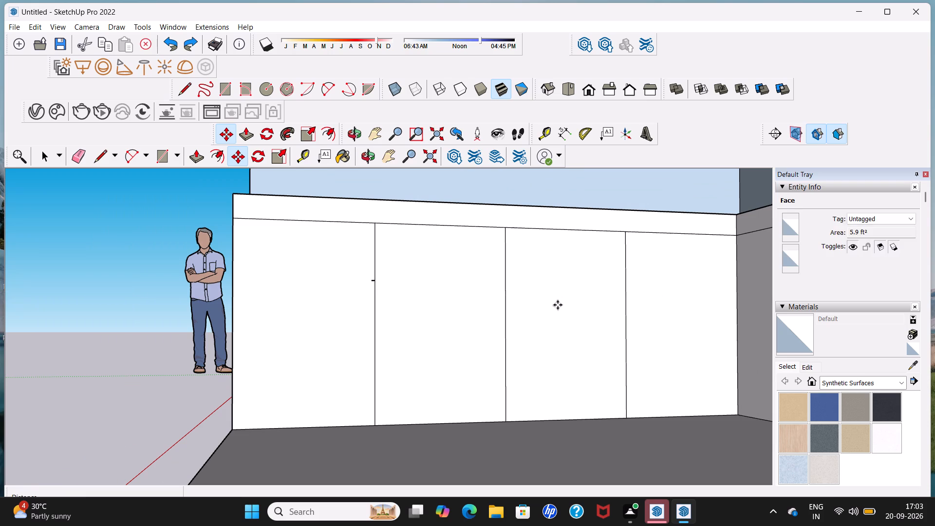
key(ctrl+z)
Draw a larger handle rectangle about 3 1/2" wide and 5" tall, straddling the left base run's divider nearest the open end.
scroll(465, 310, up, 3)
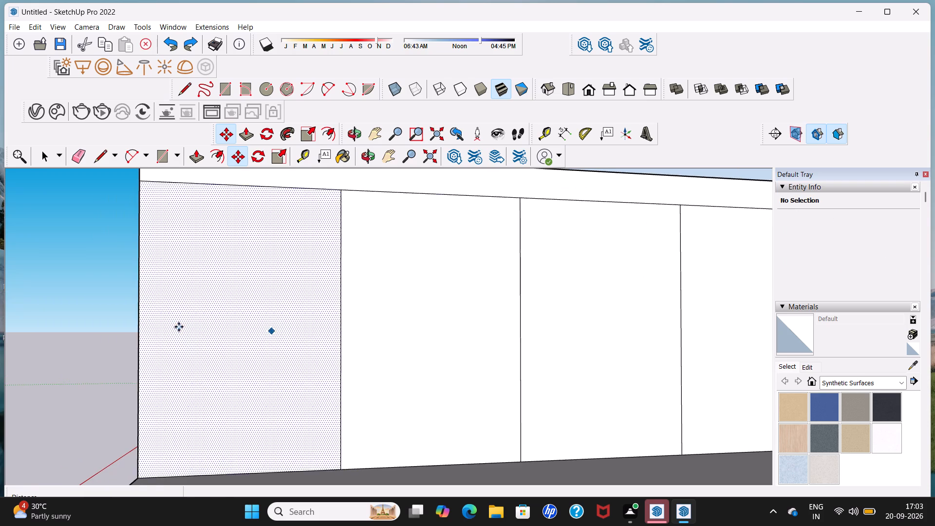
key(space)
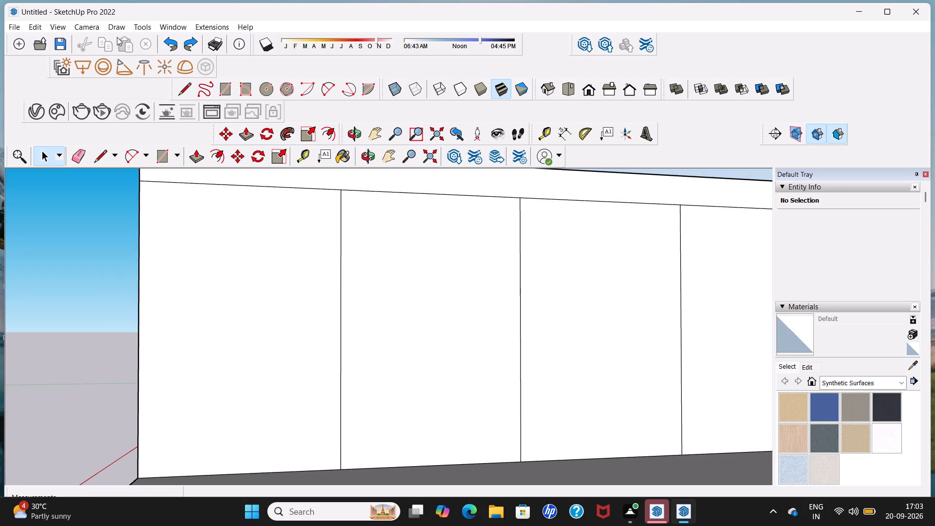
click(183, 86)
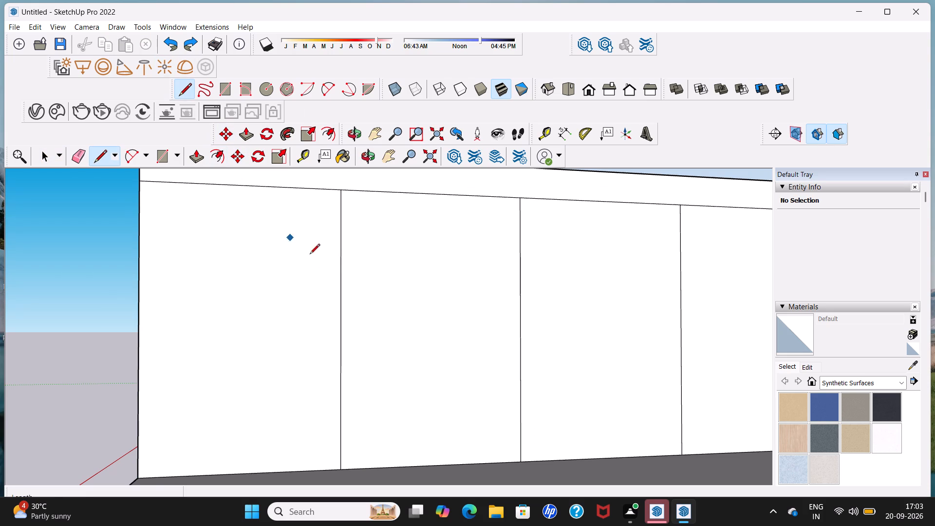
click(339, 288)
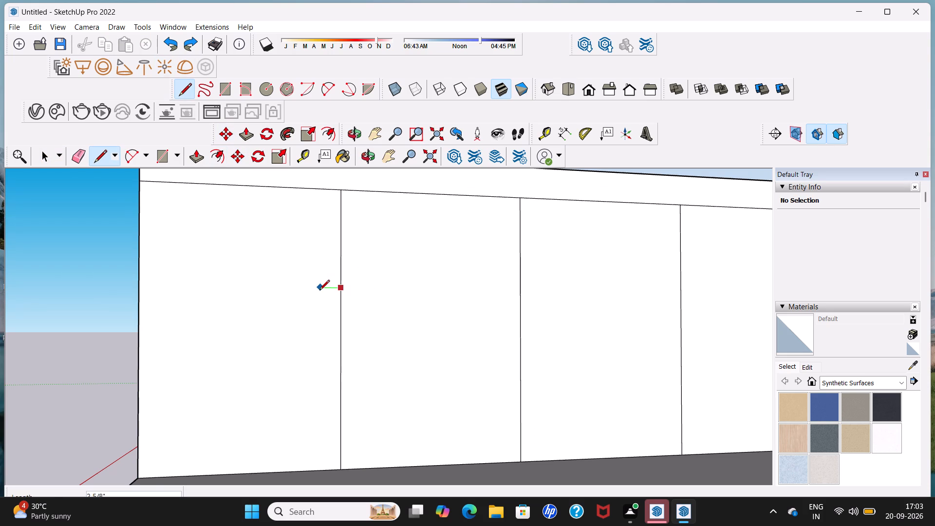
click(327, 291)
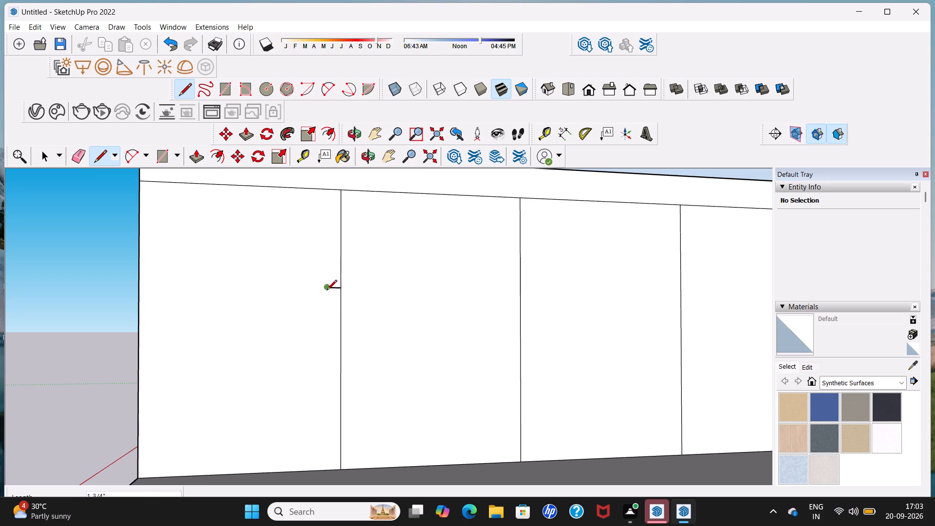
click(325, 328)
click(340, 326)
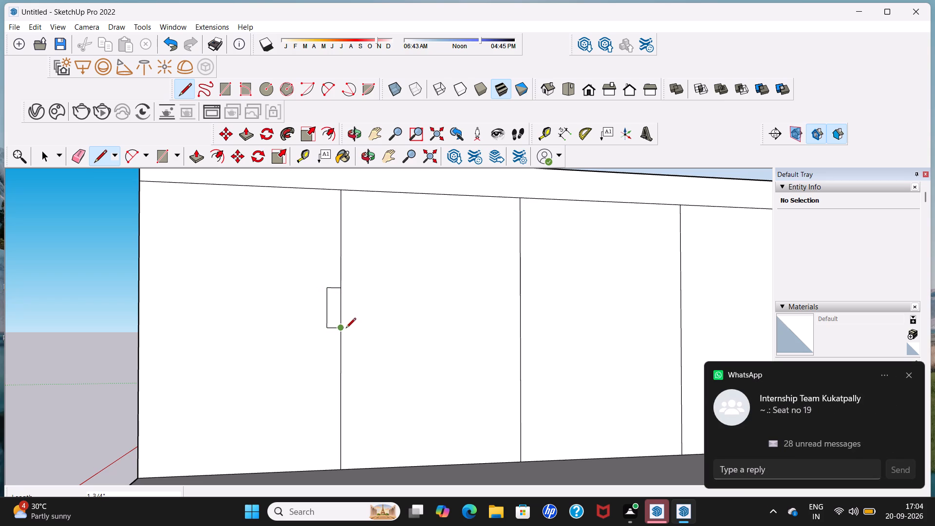
click(339, 327)
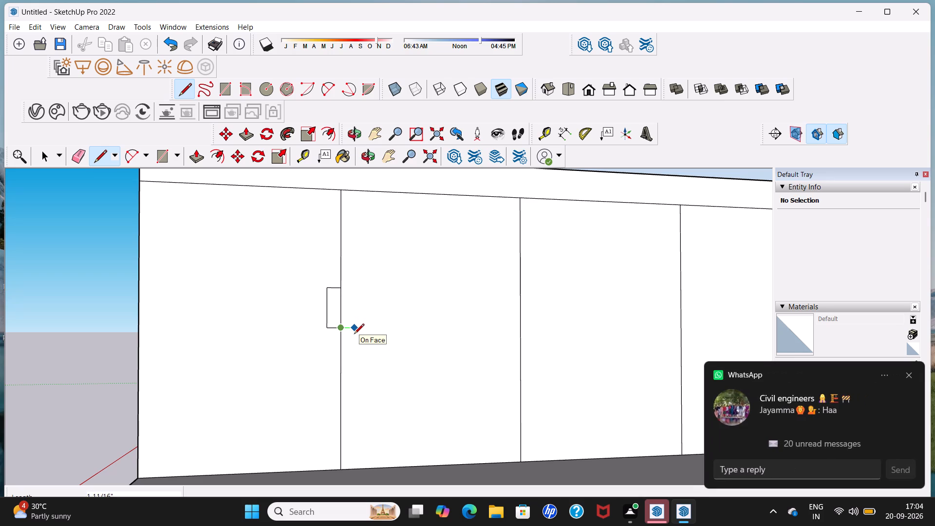
click(355, 335)
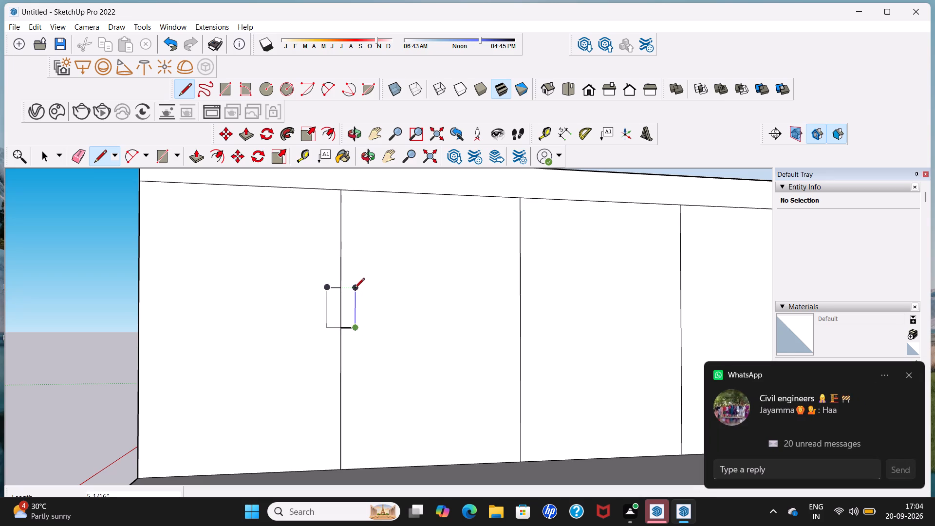
click(355, 288)
click(337, 291)
key(space)
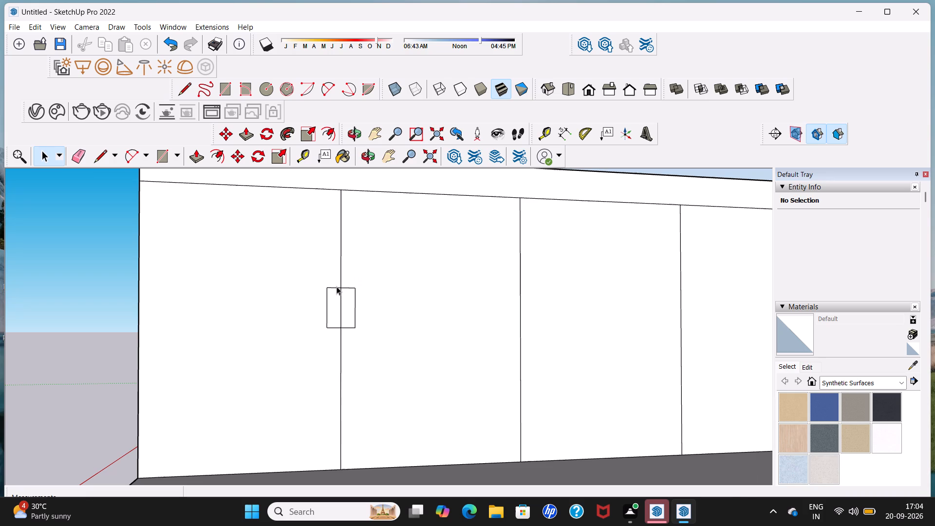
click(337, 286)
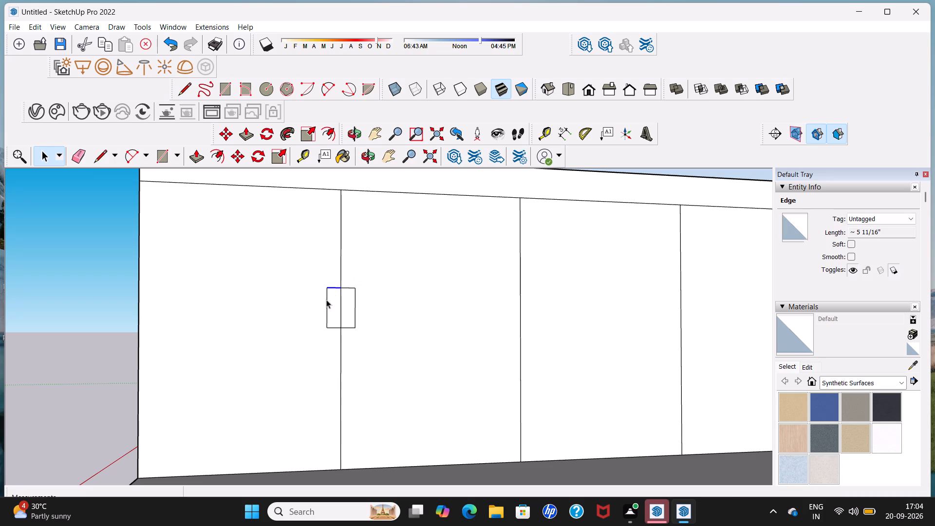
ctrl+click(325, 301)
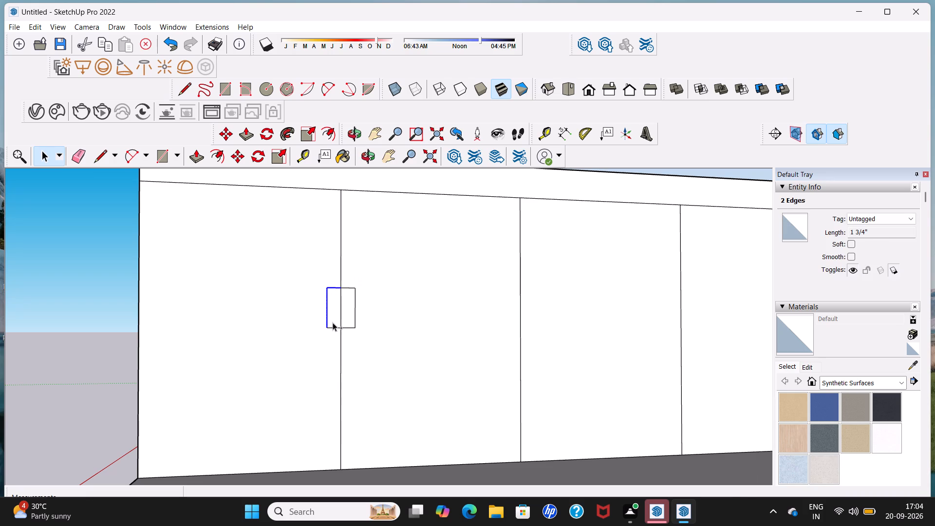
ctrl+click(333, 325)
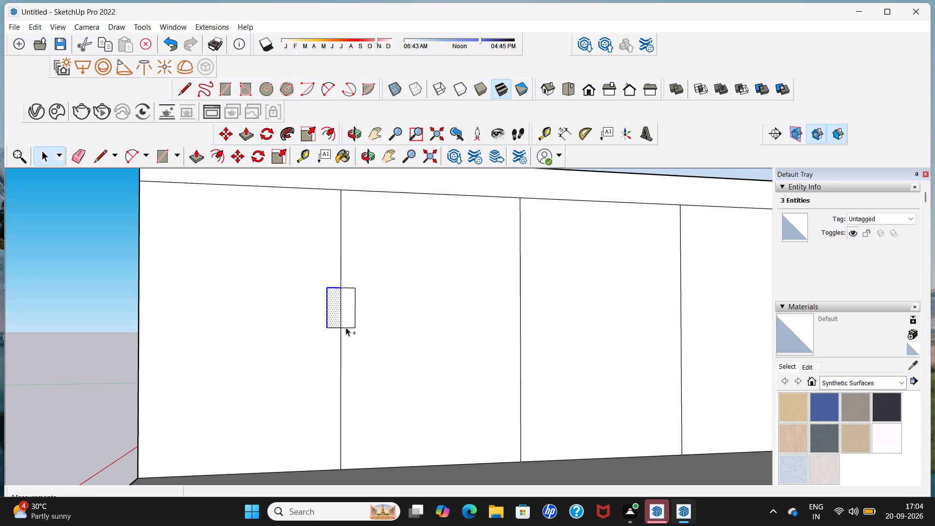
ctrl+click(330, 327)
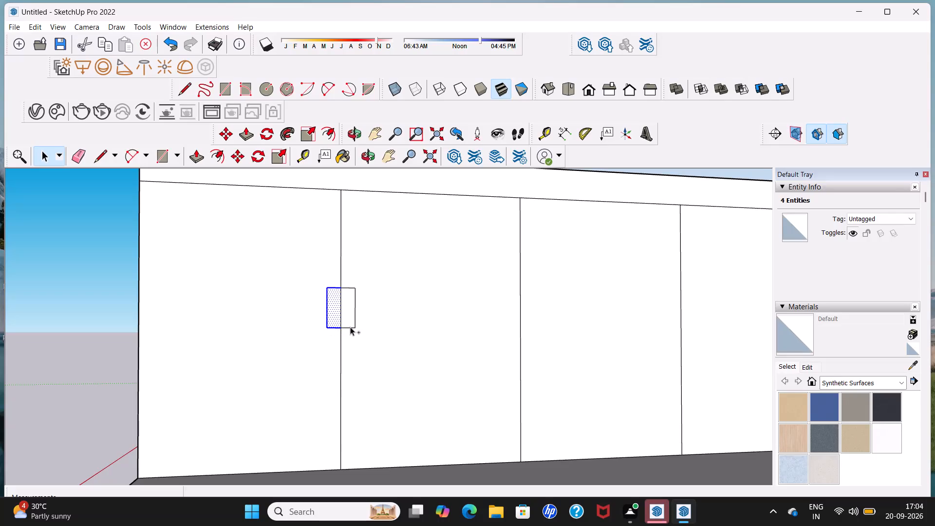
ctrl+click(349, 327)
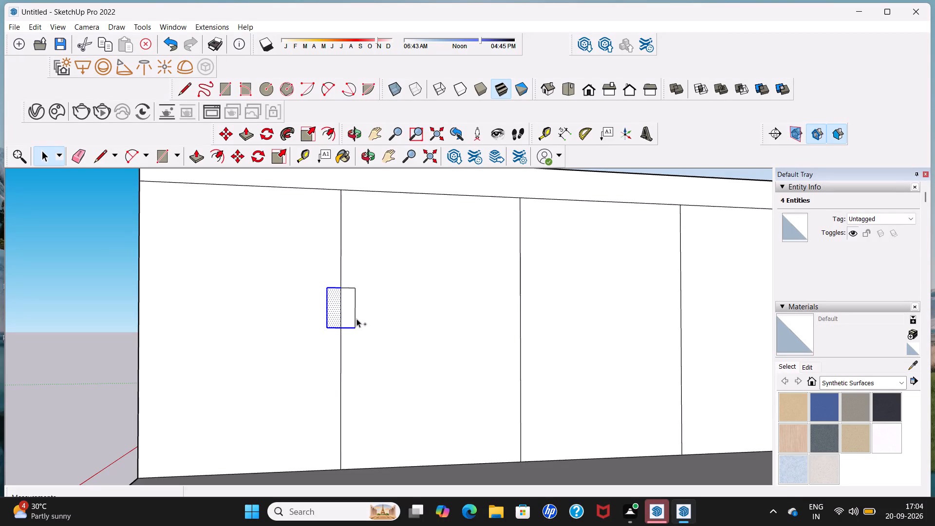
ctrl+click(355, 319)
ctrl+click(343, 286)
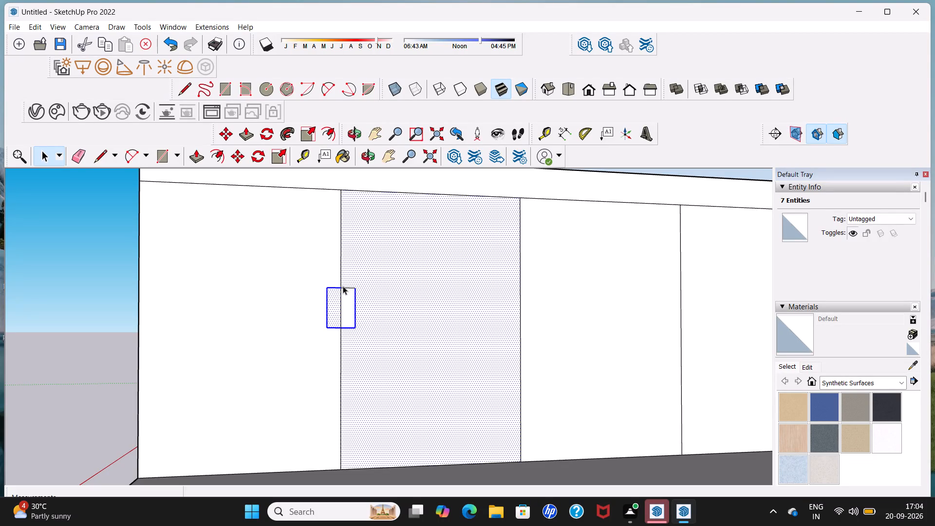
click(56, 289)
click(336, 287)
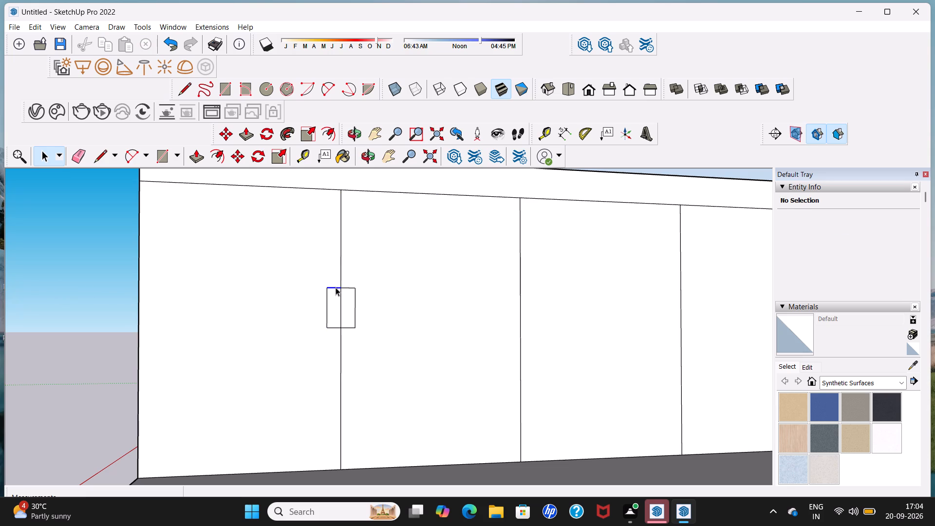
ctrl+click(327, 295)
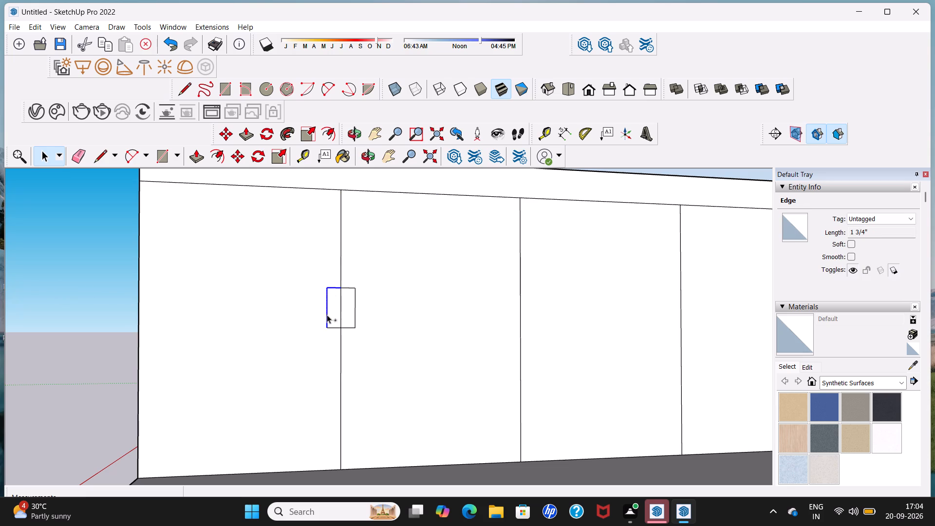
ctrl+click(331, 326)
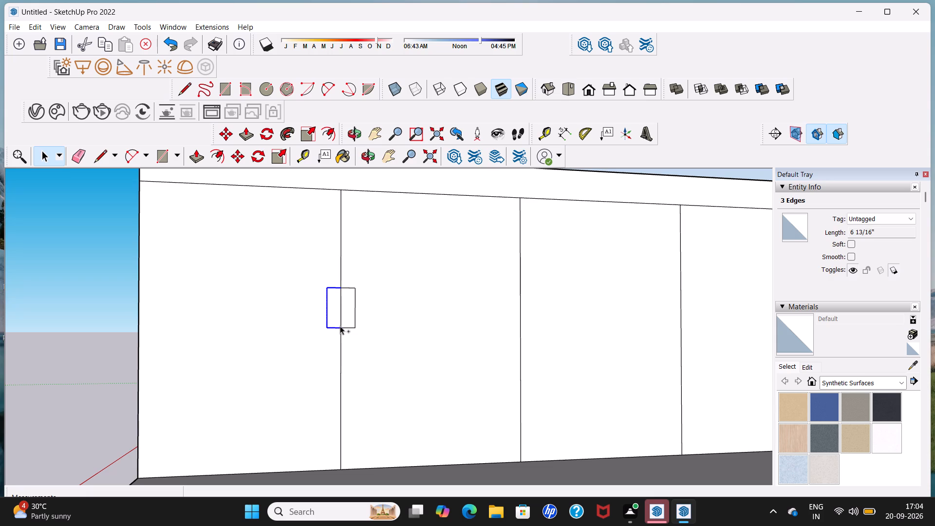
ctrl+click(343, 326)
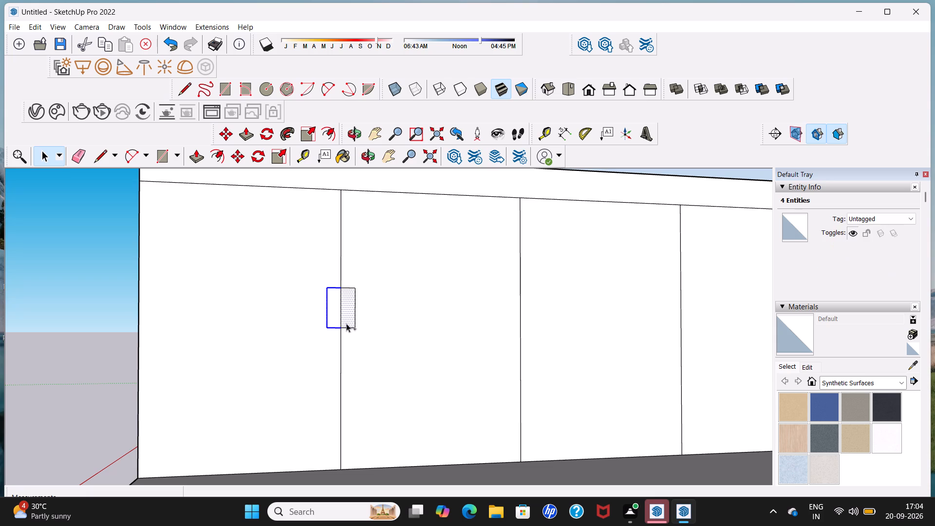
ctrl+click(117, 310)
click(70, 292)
Copy the larger handle rectangle's six outer edges 2' along the left base run onto the middle divider.
scroll(282, 300, up, 7)
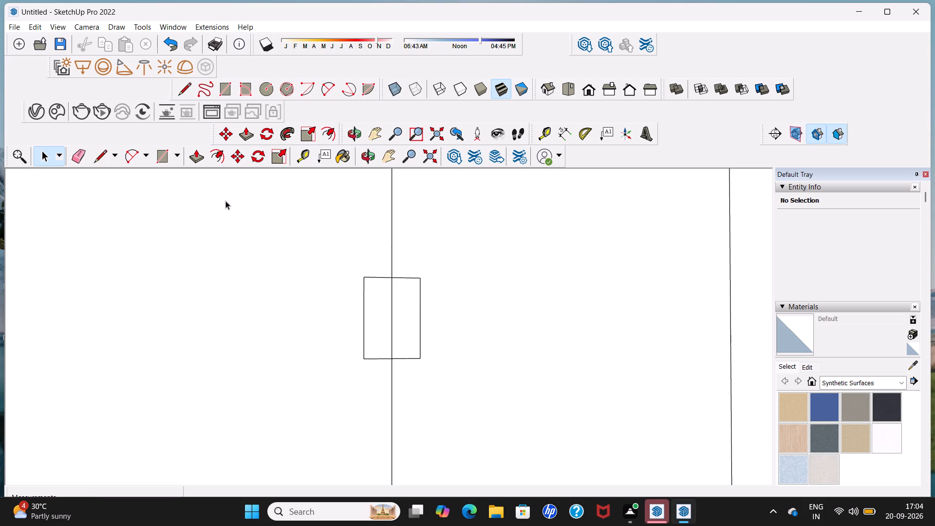
click(383, 276)
ctrl+click(363, 291)
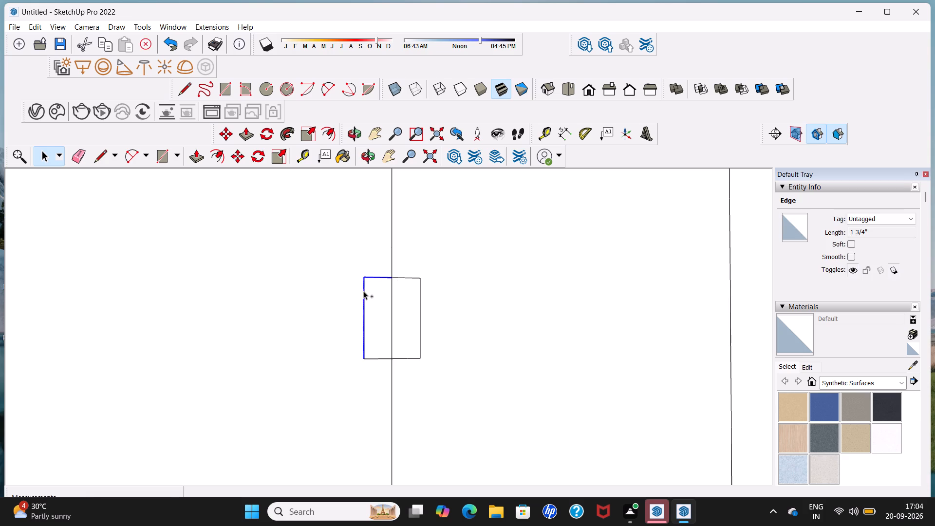
ctrl+click(376, 358)
ctrl+click(411, 357)
ctrl+click(419, 342)
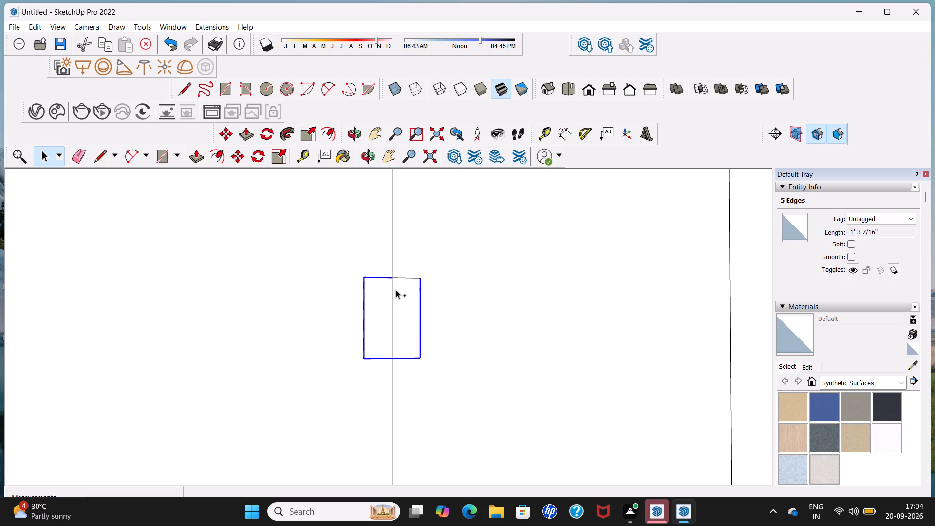
ctrl+click(399, 276)
click(229, 136)
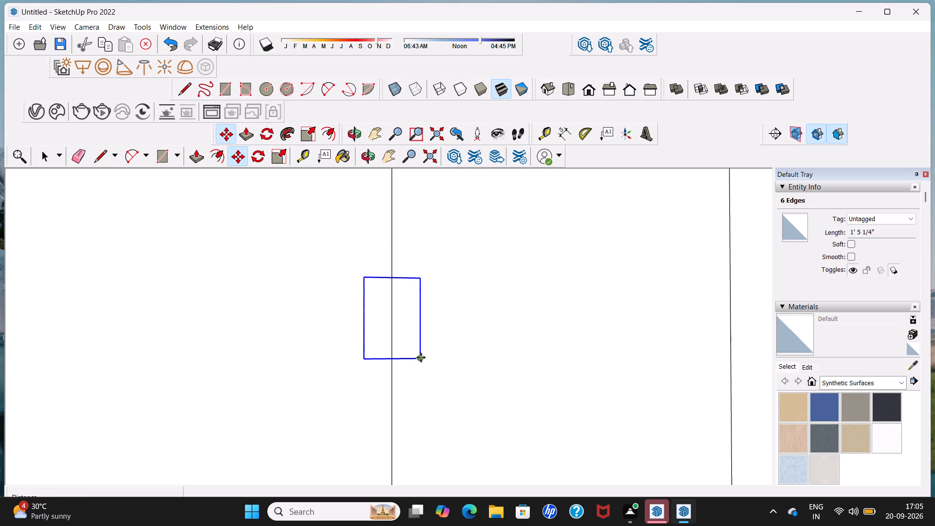
click(421, 357)
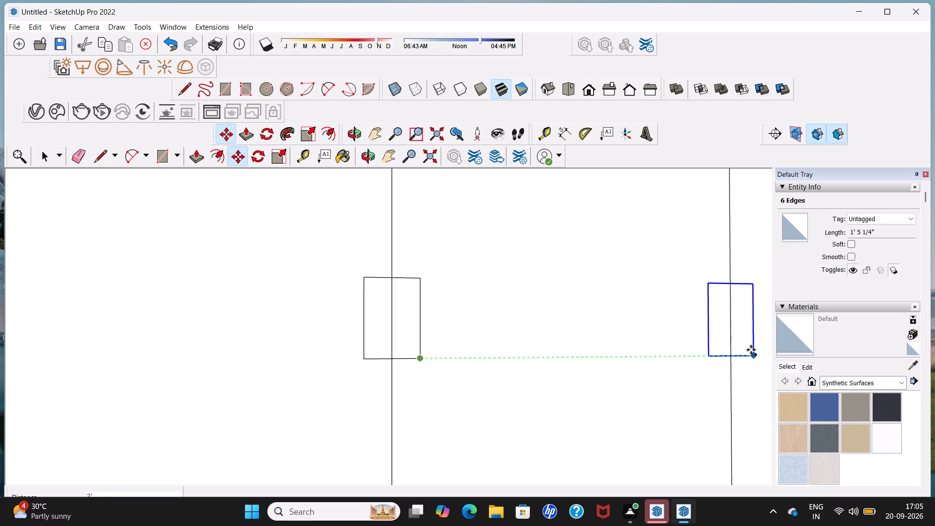
click(754, 350)
Copy the handle rectangle from the middle divider 2' further along the left base run onto the third divider.
scroll(754, 350, down, 12)
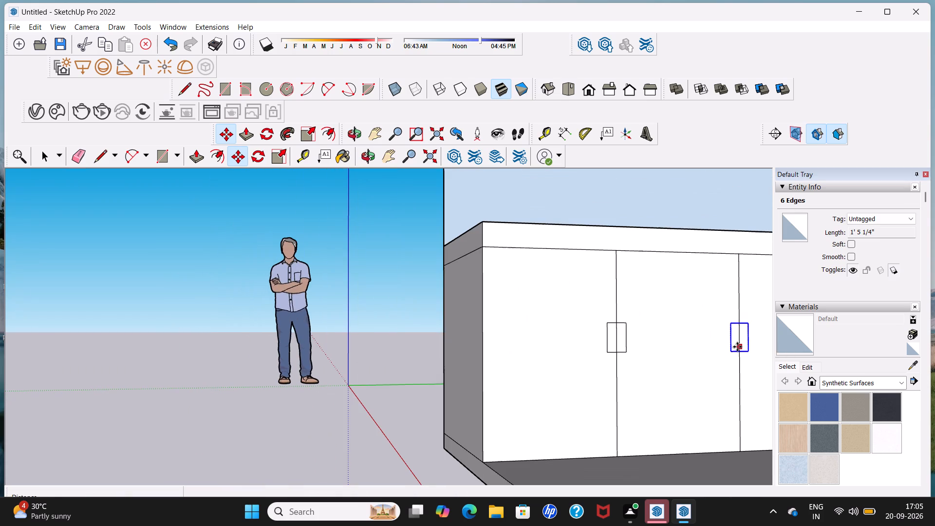
middle_drag(737, 347, 639, 349)
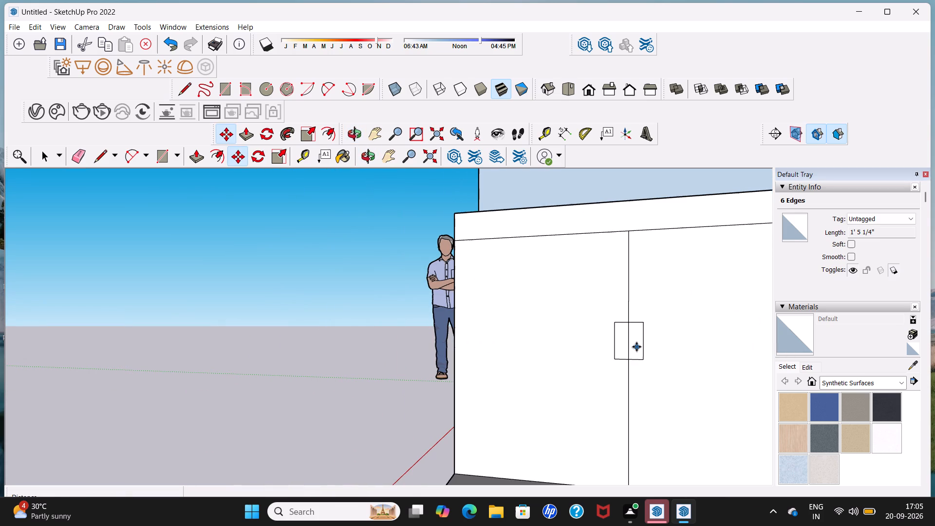
shift+middle_drag(636, 347, 243, 315)
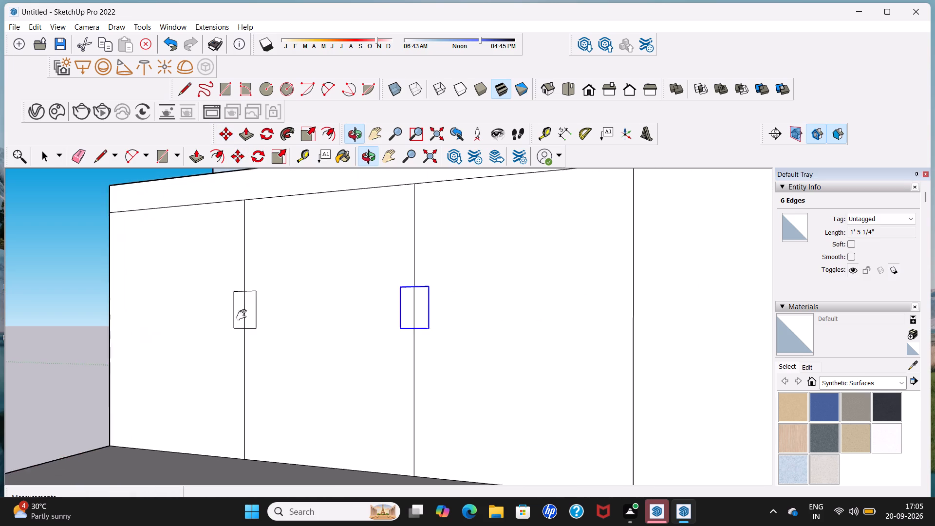
shift+middle_drag(243, 315, 214, 321)
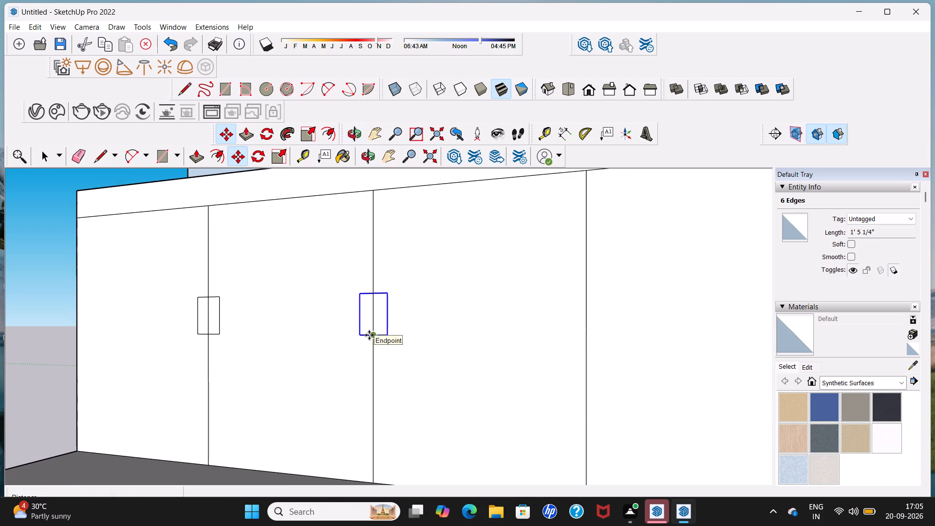
click(389, 336)
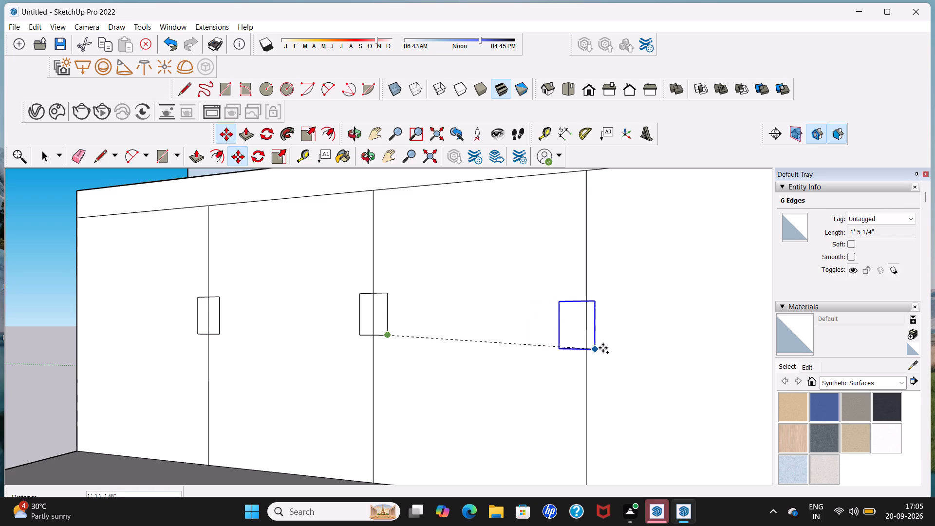
click(603, 347)
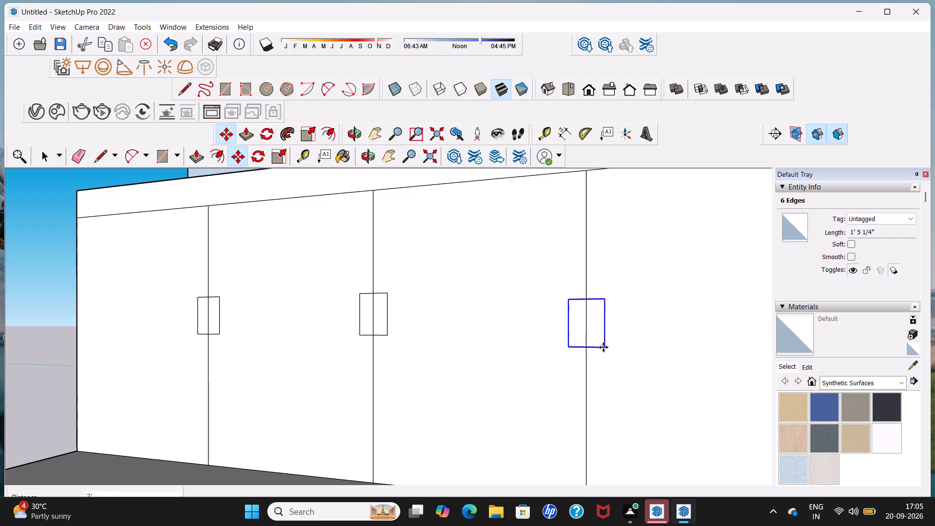
Examine the handle outlines on the left base run's three dividers from the kitchen's open side.
scroll(603, 347, down, 11)
scroll(603, 345, down, 13)
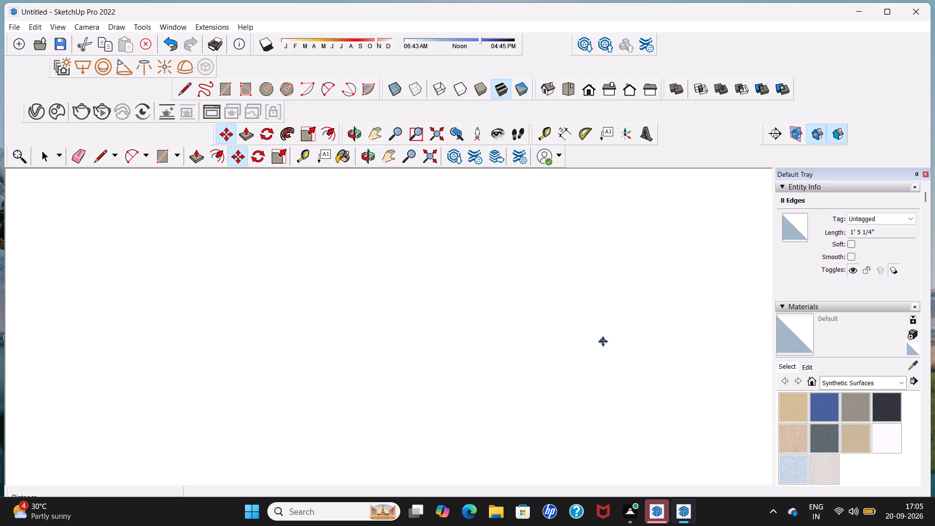
scroll(603, 341, down, 20)
scroll(603, 341, down, 19)
scroll(598, 341, up, 1)
scroll(598, 341, down, 11)
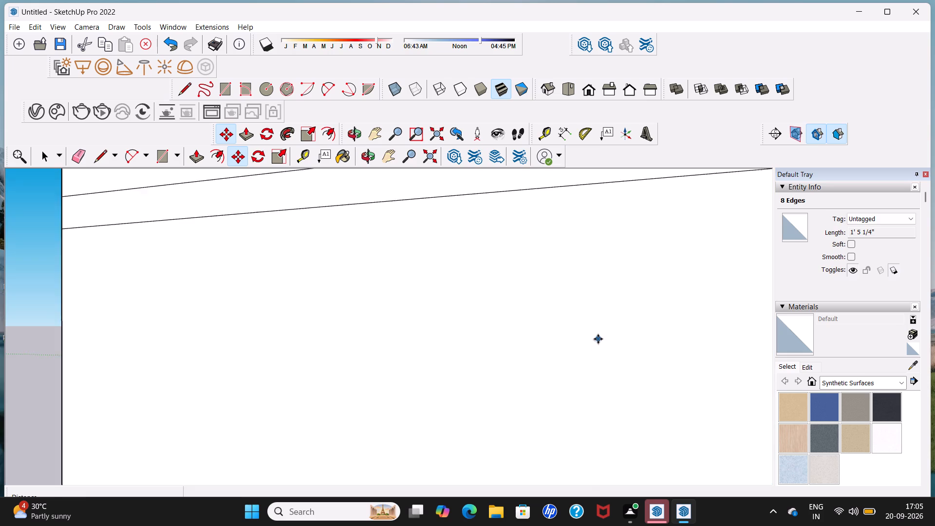
scroll(598, 339, down, 20)
scroll(598, 339, down, 13)
scroll(598, 332, up, 1)
scroll(598, 333, down, 4)
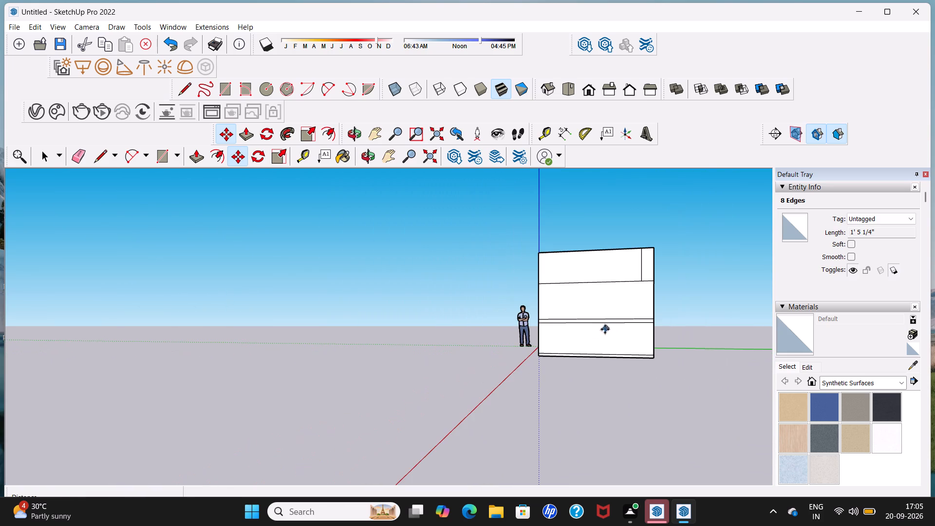
middle_drag(565, 342, 691, 324)
middle_drag(473, 329, 533, 328)
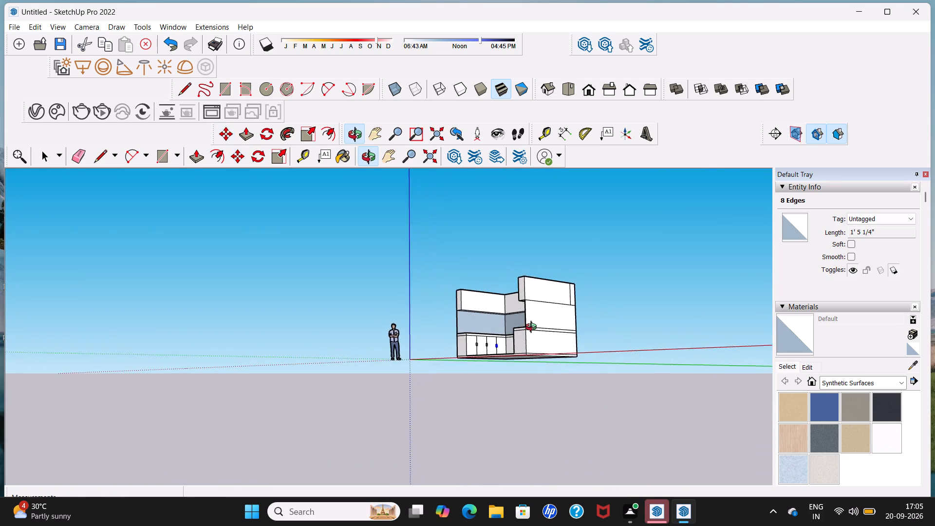
middle_drag(533, 328, 534, 327)
scroll(534, 327, down, 1)
middle_drag(463, 330, 521, 330)
middle_drag(495, 330, 534, 331)
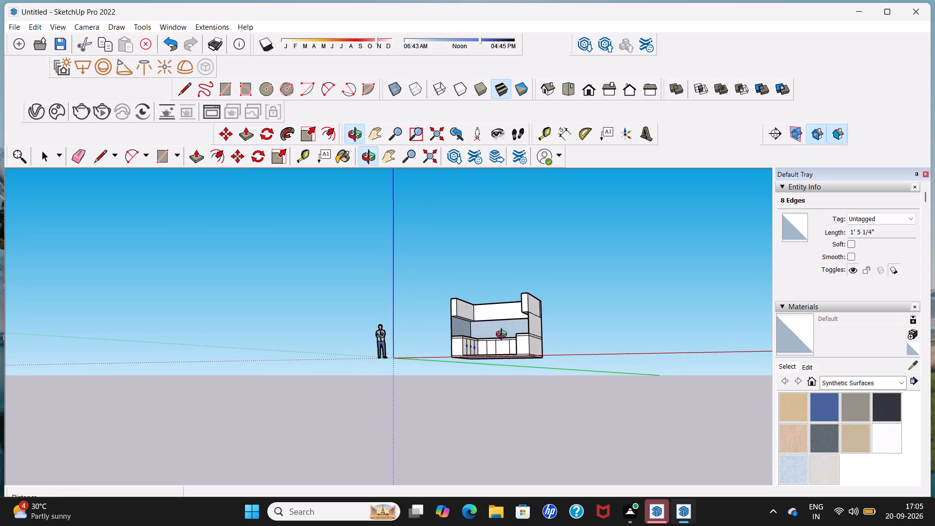
middle_drag(477, 338, 480, 420)
scroll(482, 367, up, 10)
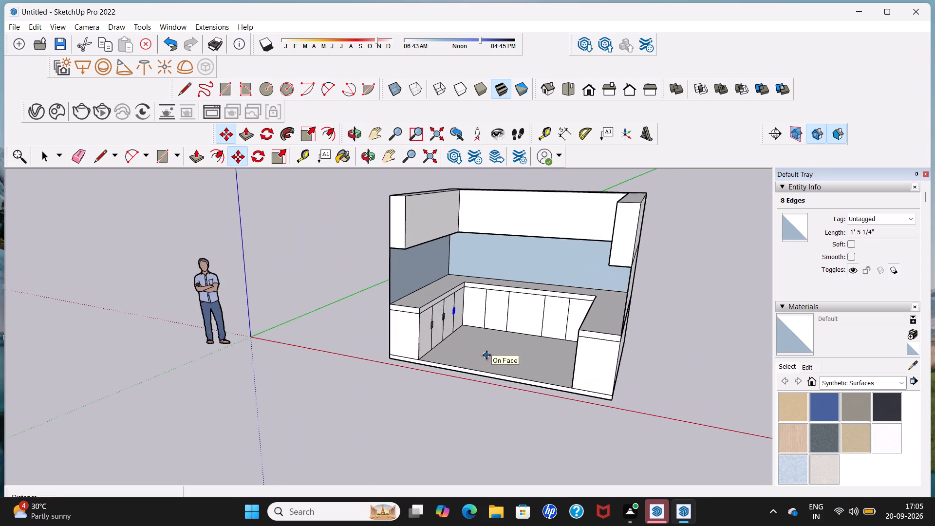
scroll(467, 353, up, 9)
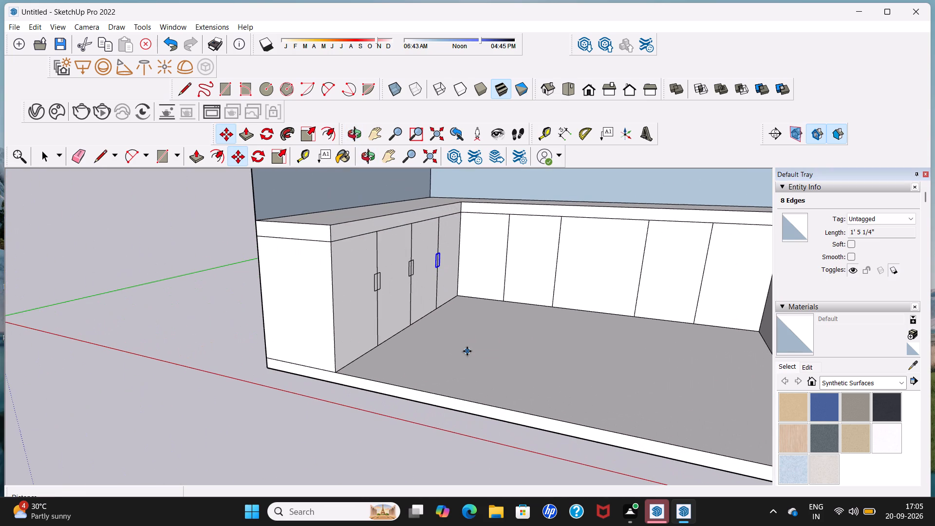
middle_drag(391, 303, 299, 314)
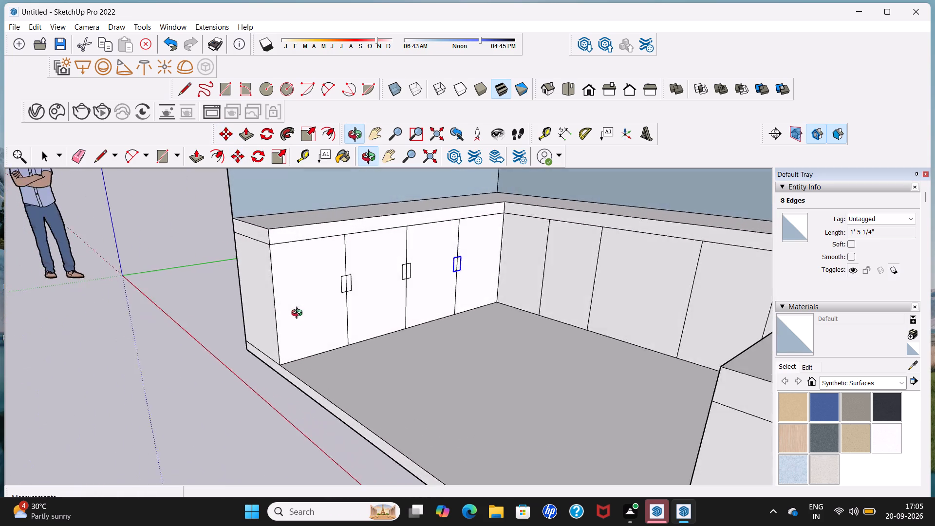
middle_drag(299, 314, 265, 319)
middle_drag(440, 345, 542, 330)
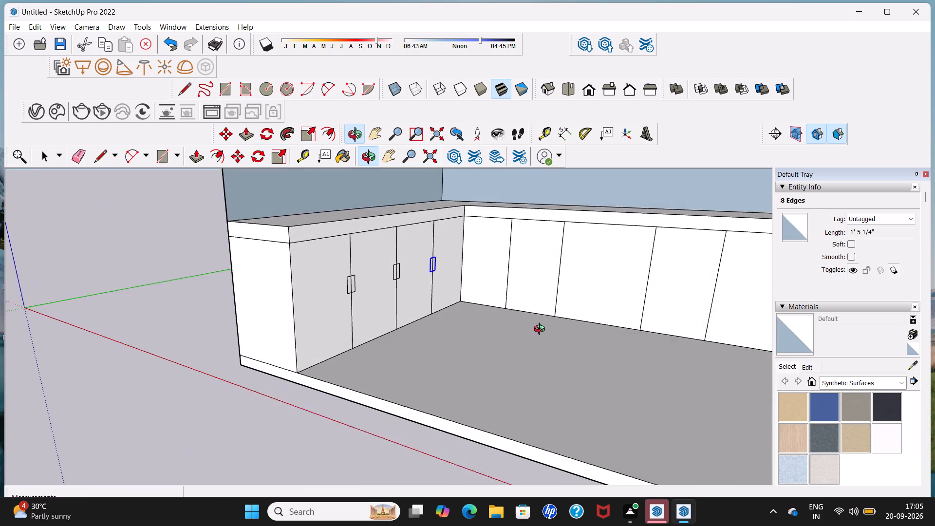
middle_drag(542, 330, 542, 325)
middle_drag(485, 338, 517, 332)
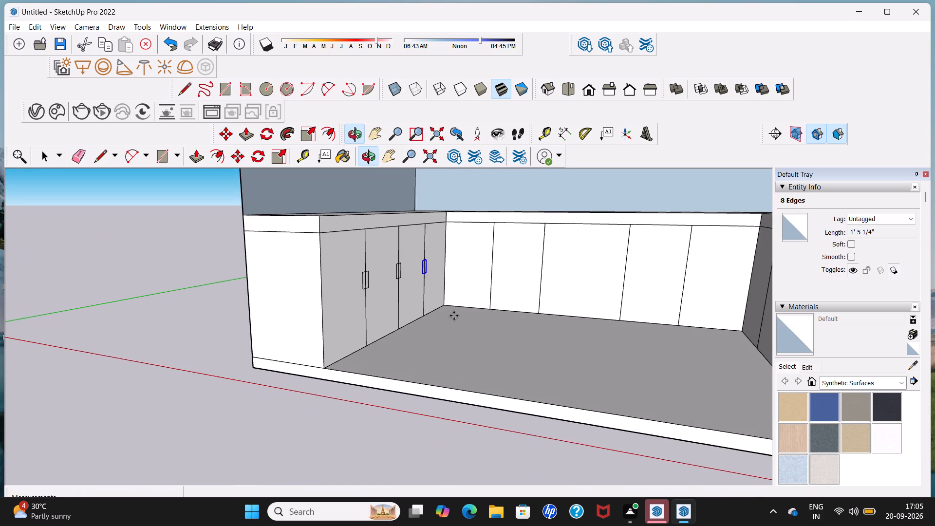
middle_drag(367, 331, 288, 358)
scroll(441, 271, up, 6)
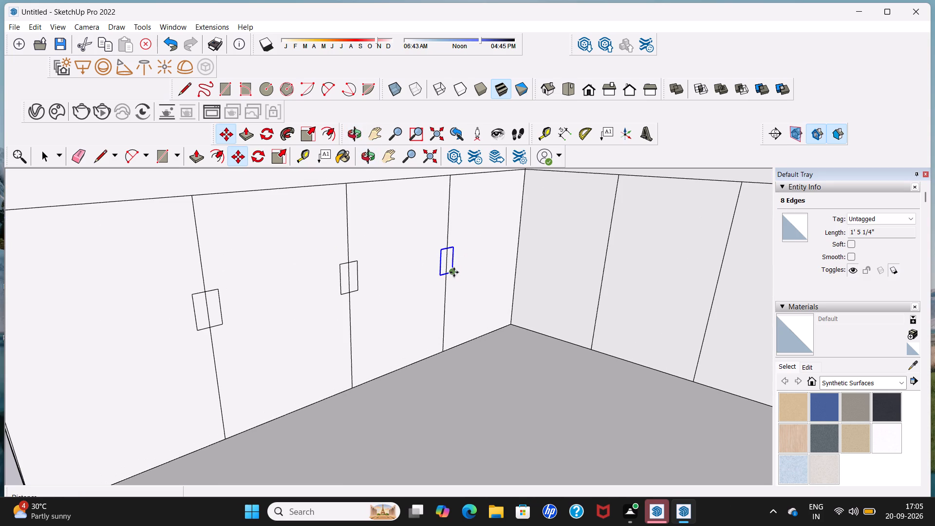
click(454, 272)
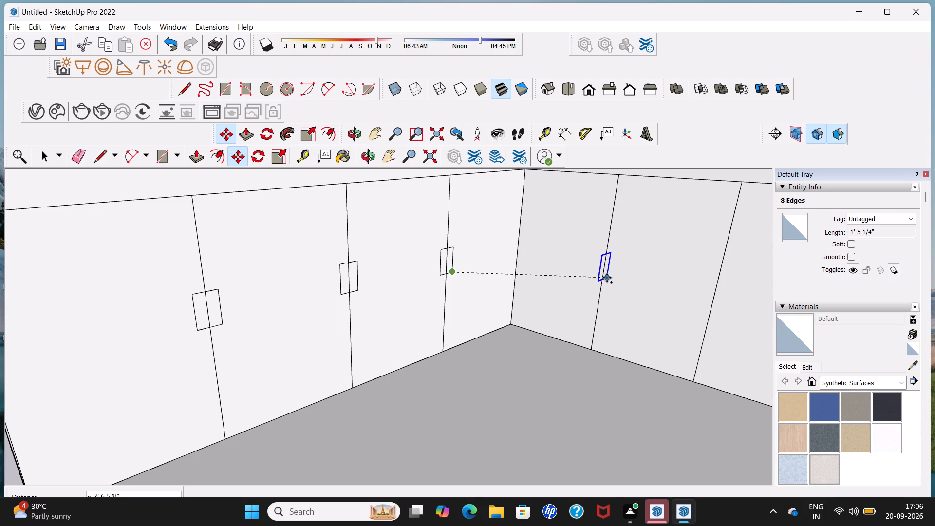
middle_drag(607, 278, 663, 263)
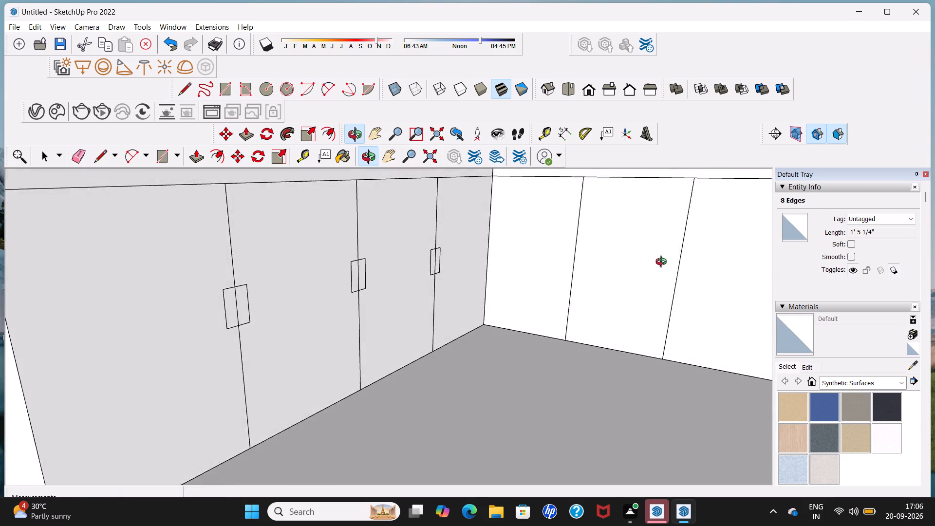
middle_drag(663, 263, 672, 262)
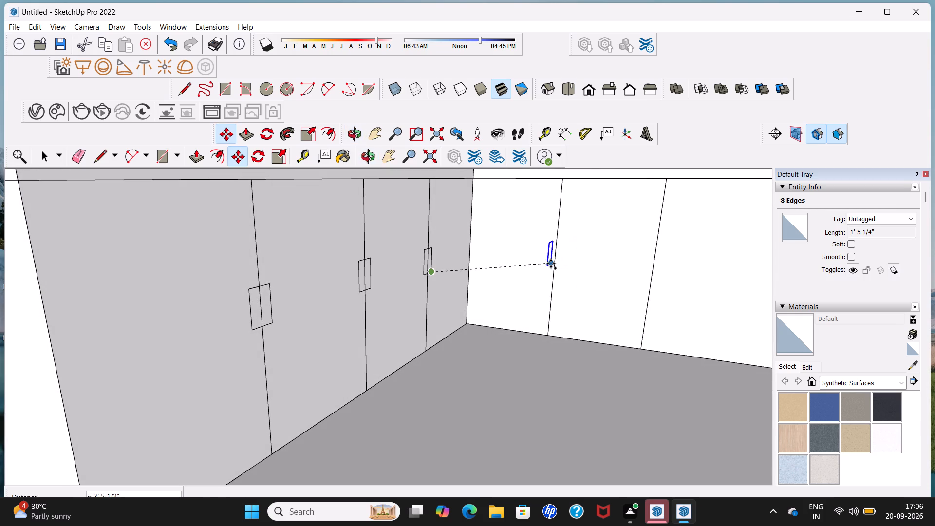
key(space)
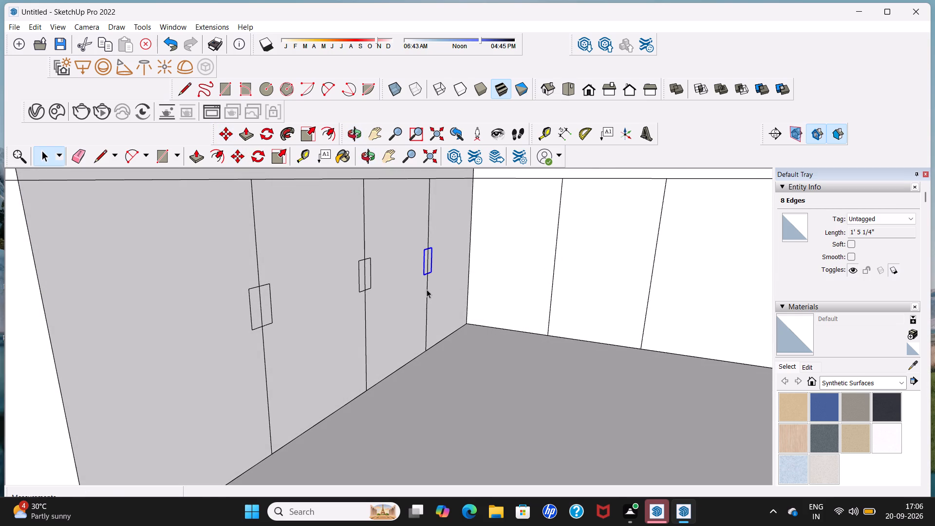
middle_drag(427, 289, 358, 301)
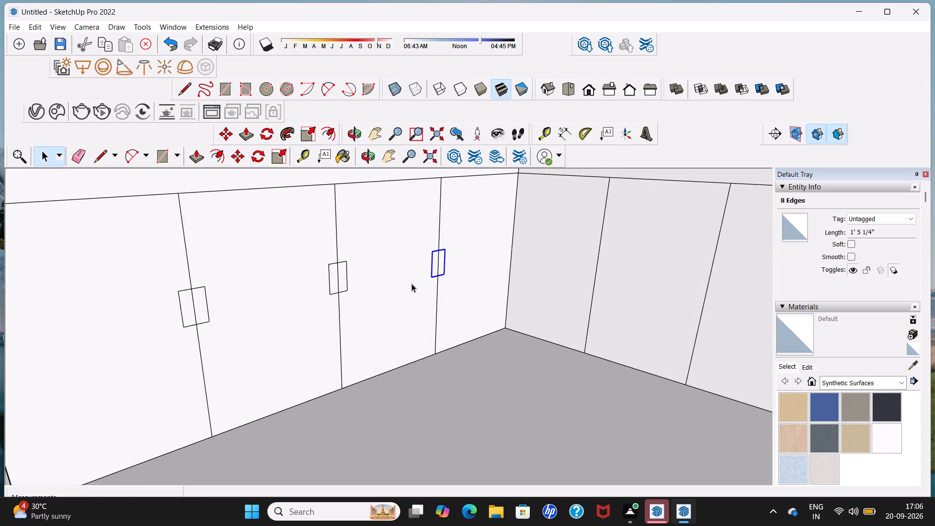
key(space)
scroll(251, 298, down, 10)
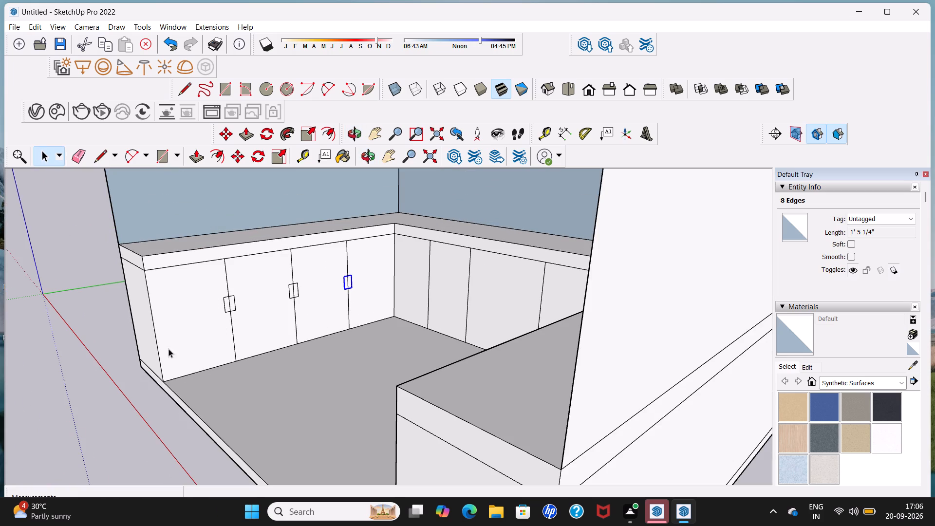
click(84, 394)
Delete the six outer edges of the handle rectangle on the left base run's middle divider.
scroll(338, 331, up, 5)
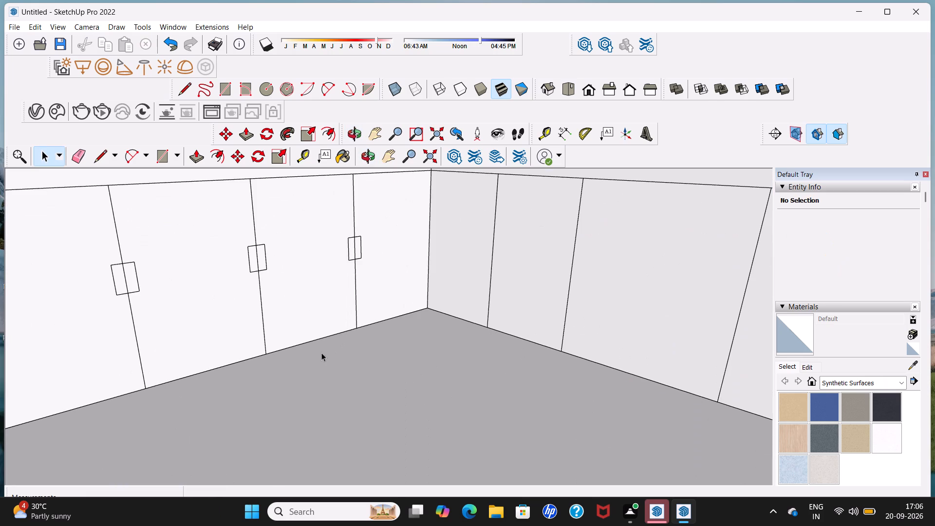
click(265, 269)
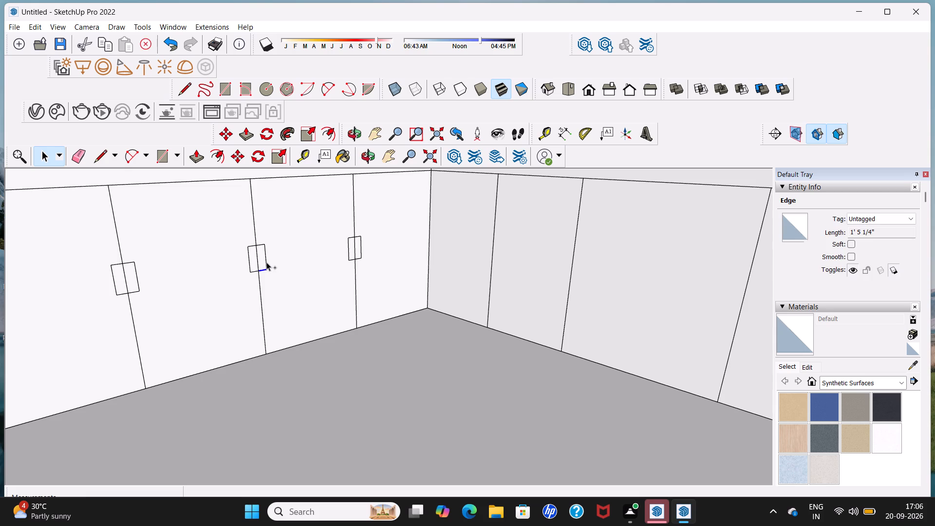
ctrl+click(266, 262)
click(250, 267)
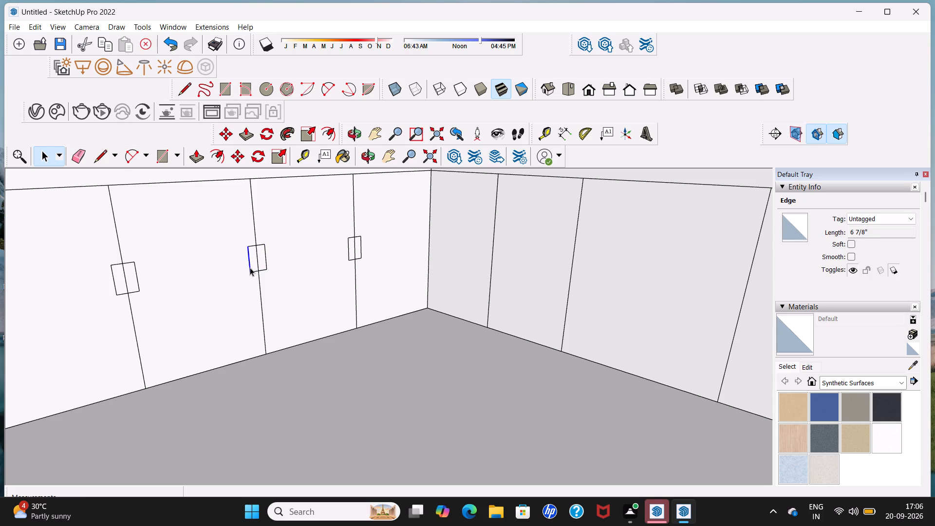
ctrl+click(255, 270)
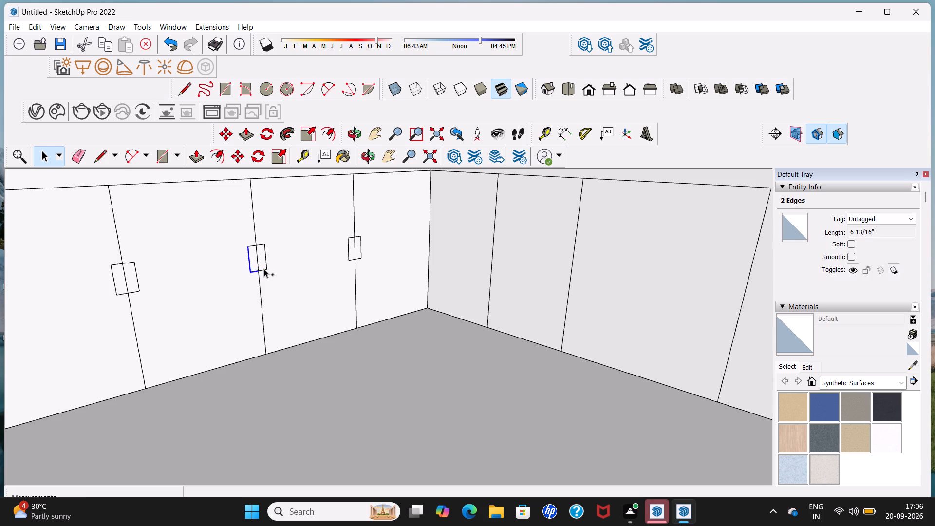
ctrl+click(264, 269)
ctrl+click(267, 262)
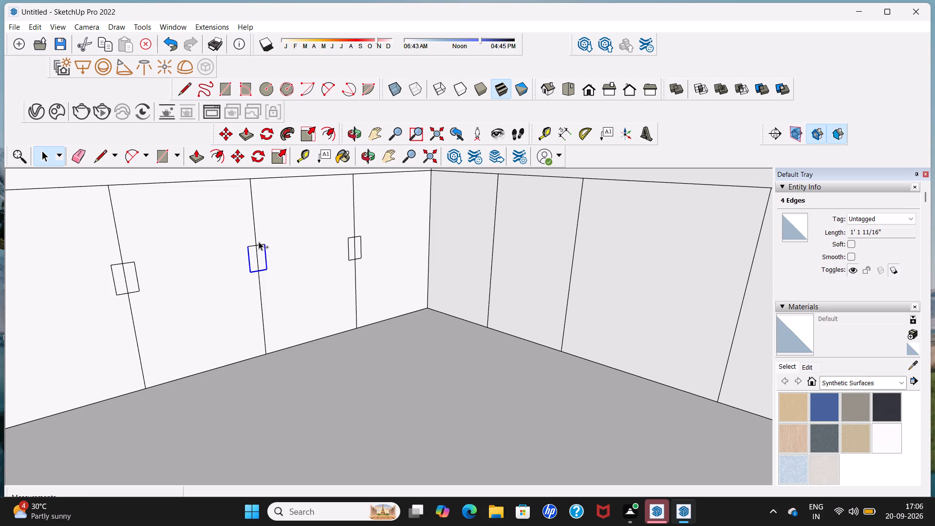
ctrl+click(259, 244)
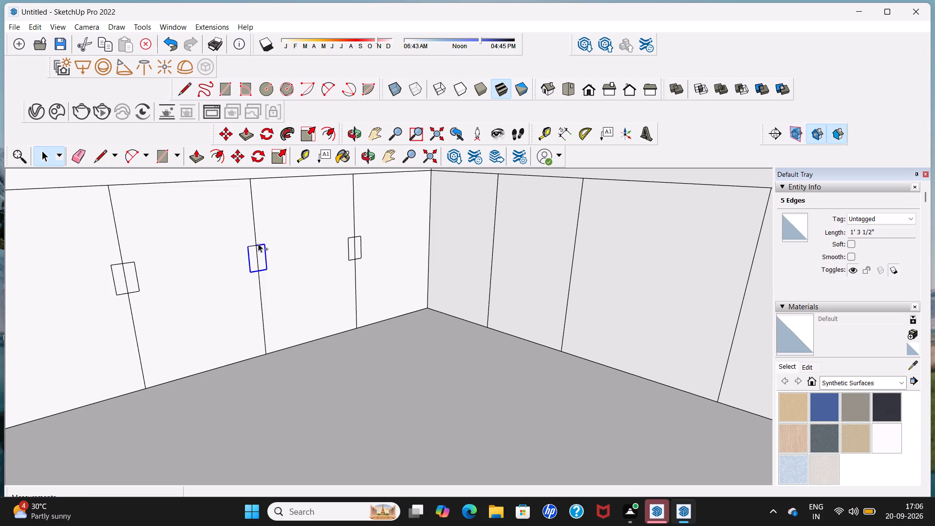
ctrl+click(251, 245)
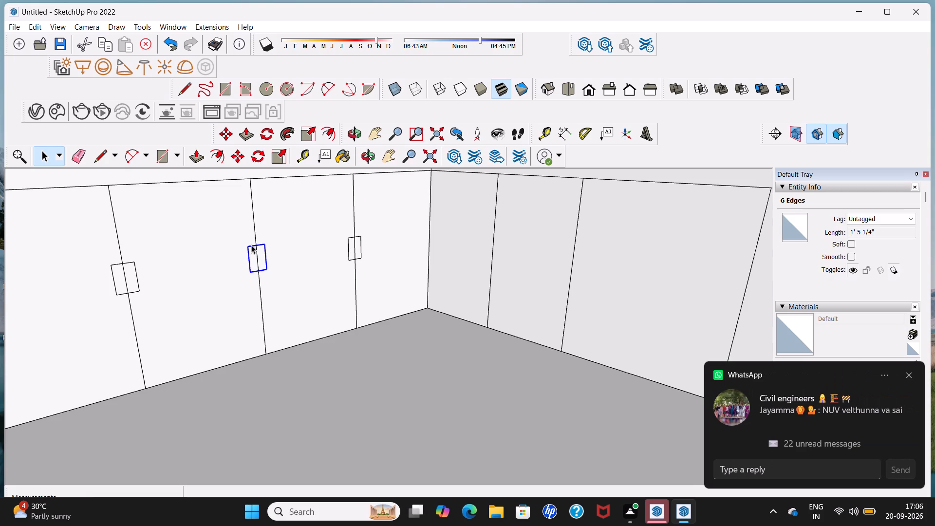
key(Delete)
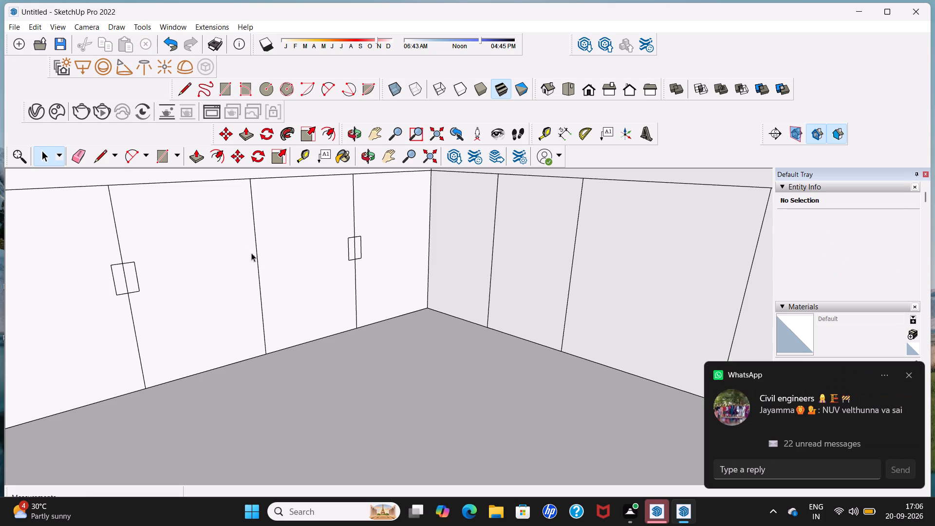
Draw a handle rectangle about 4" wide and 6 1/4" tall, straddling the back base run's divider nearest the left run.
middle_drag(242, 306, 411, 284)
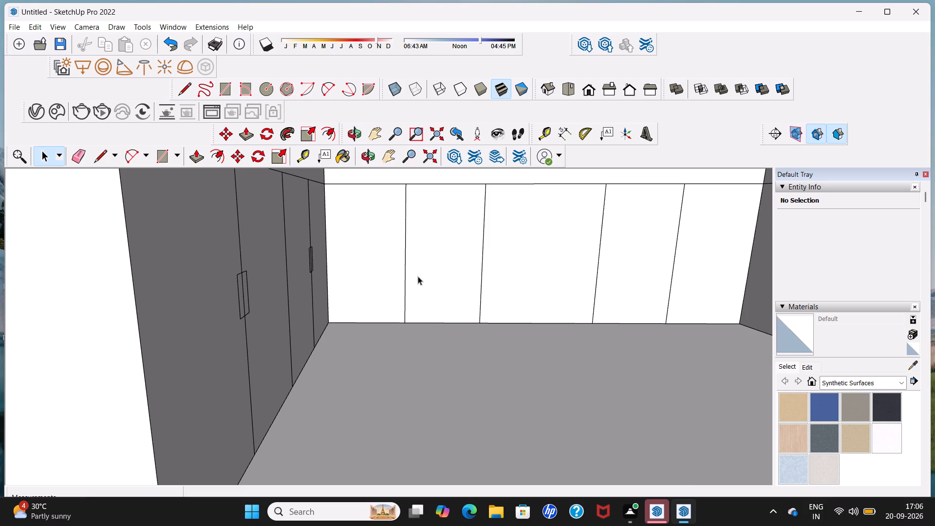
scroll(418, 267, up, 2)
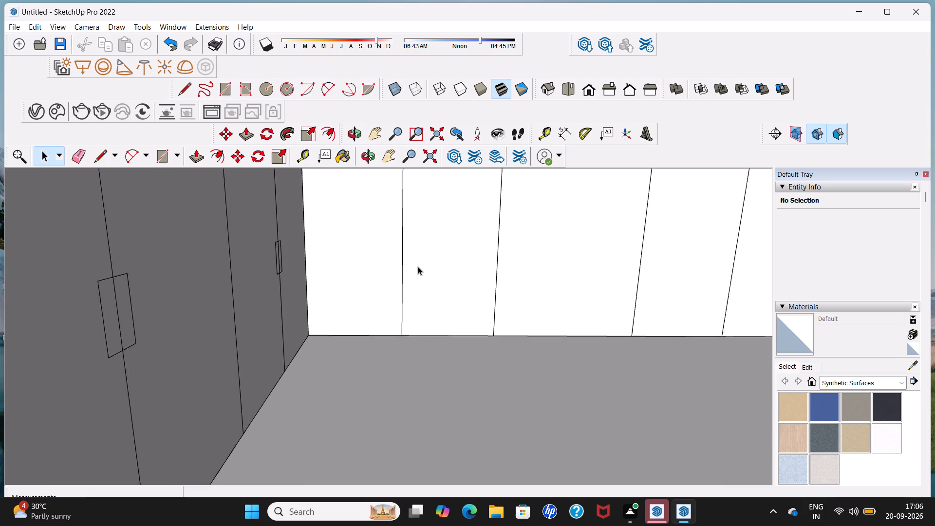
scroll(418, 266, up, 1)
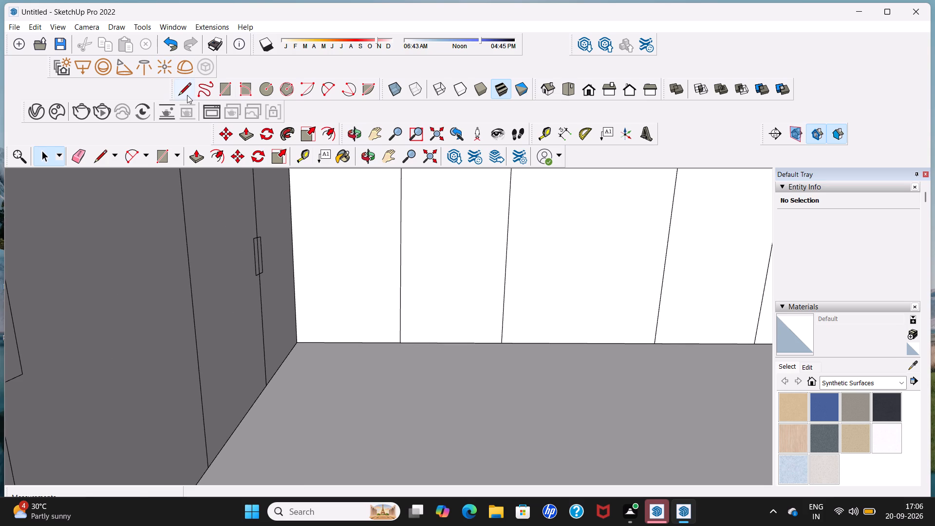
click(188, 91)
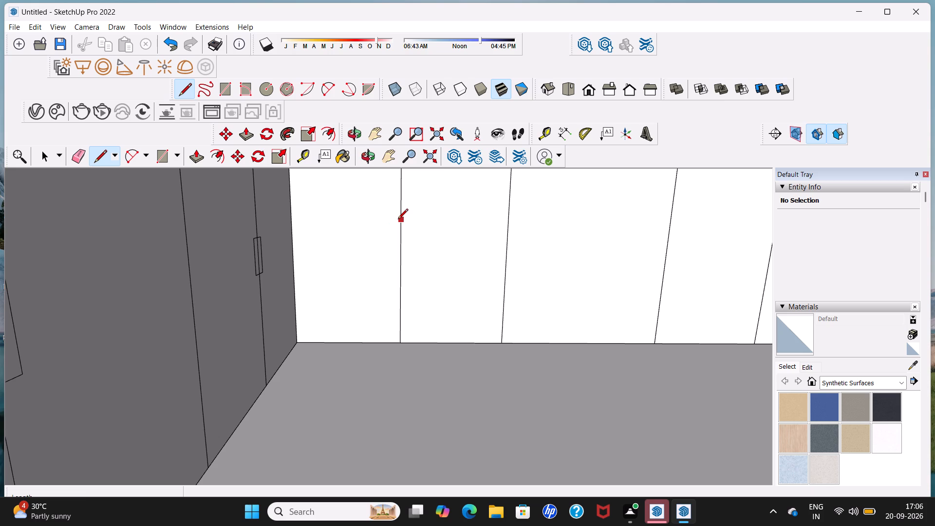
click(398, 220)
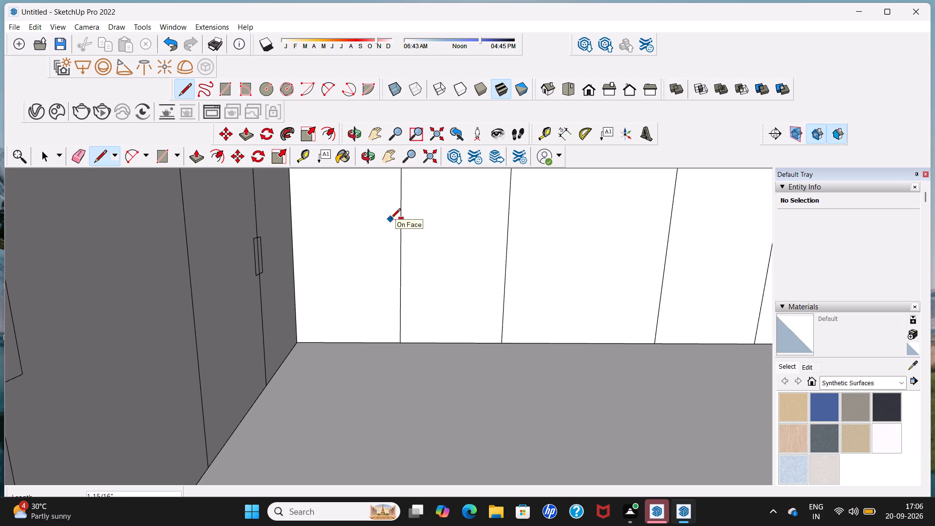
click(391, 219)
click(393, 254)
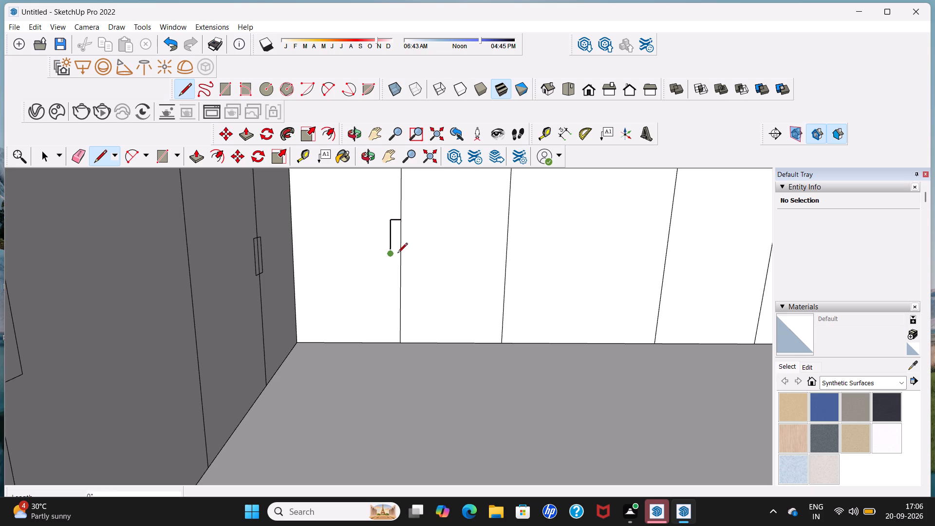
click(402, 250)
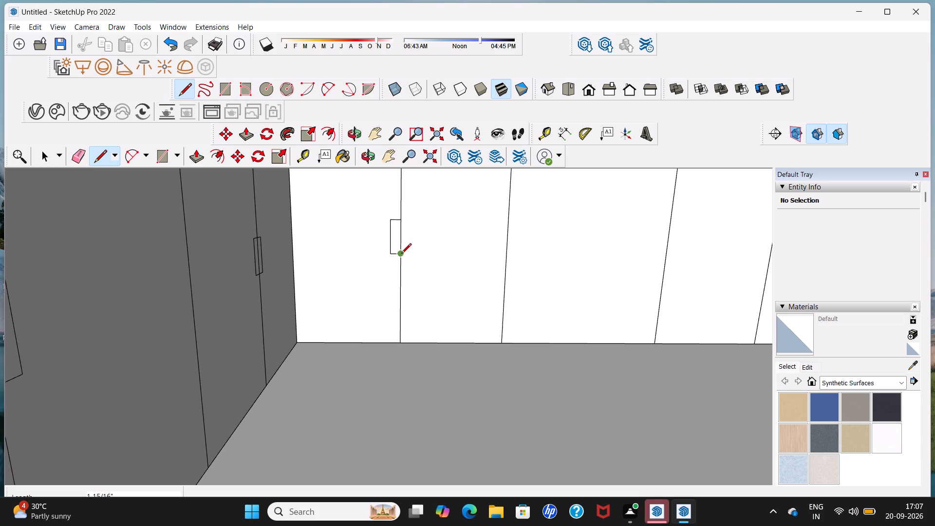
click(401, 254)
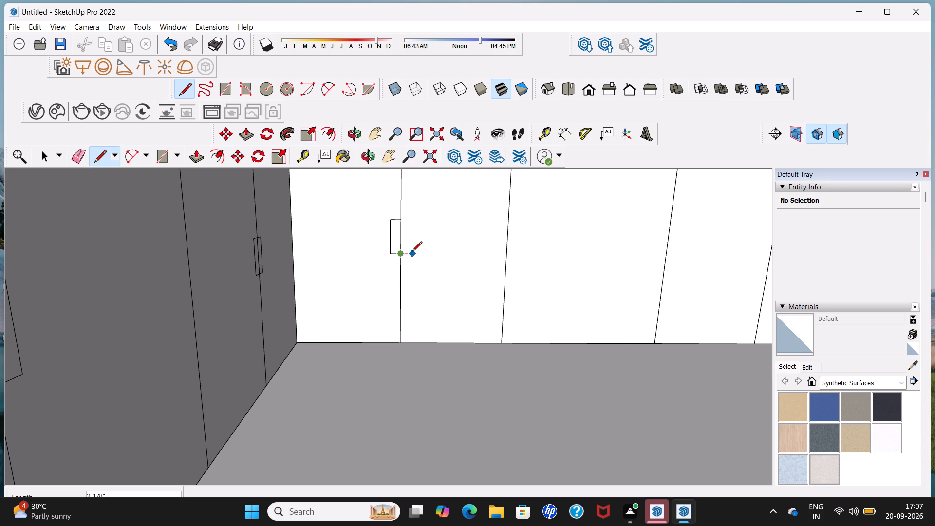
click(412, 252)
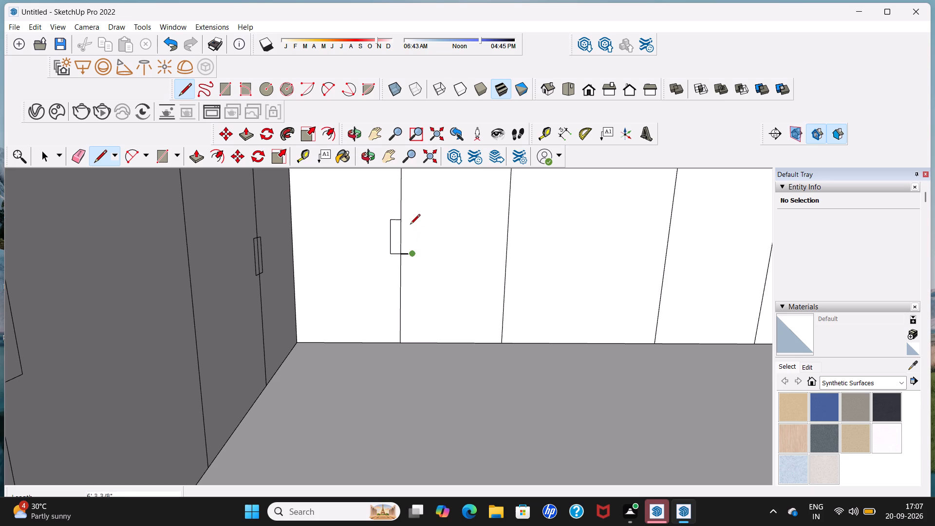
click(411, 222)
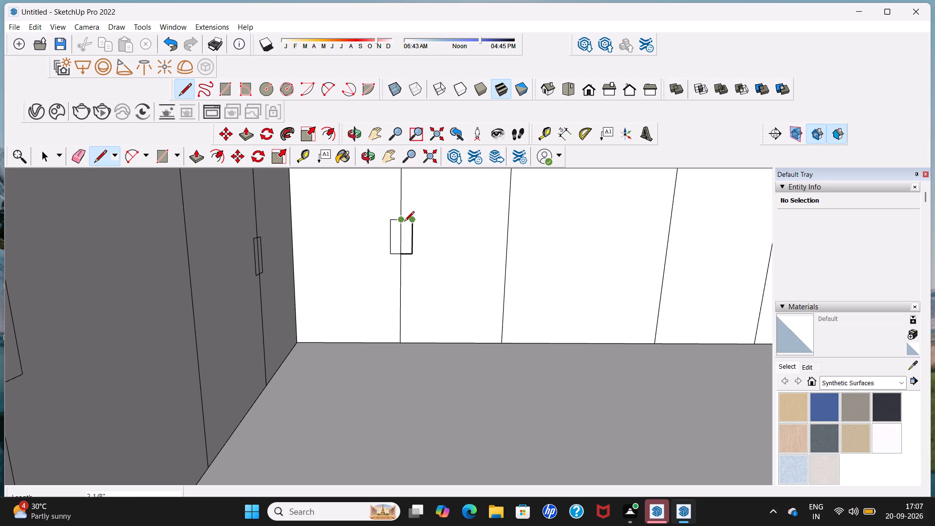
click(404, 222)
scroll(412, 224, down, 7)
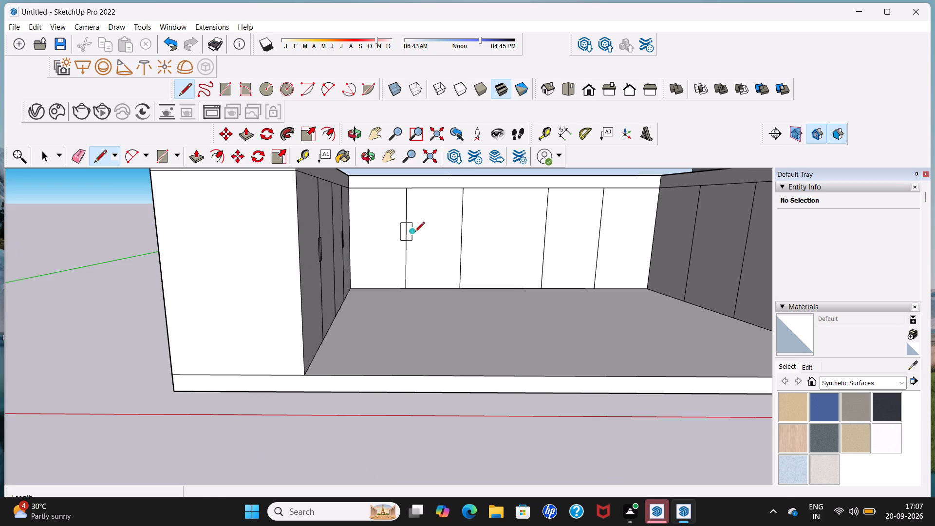
key(space)
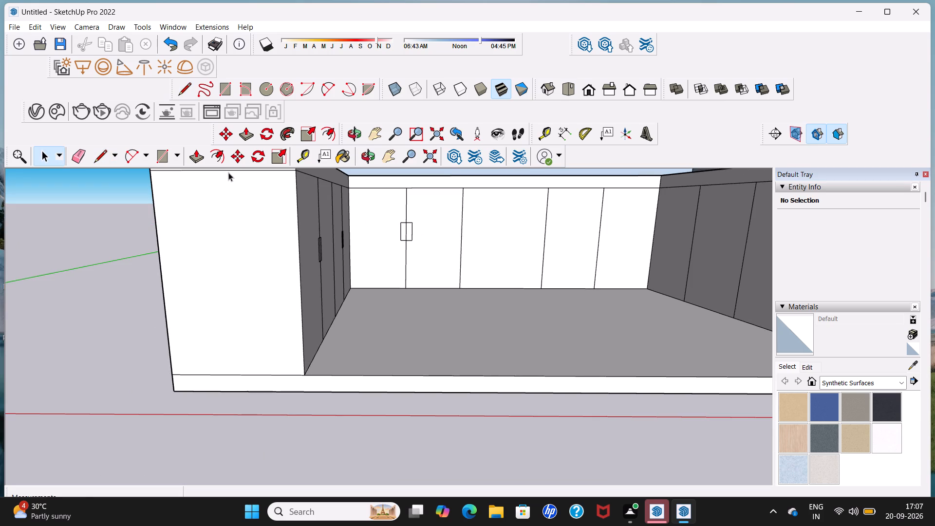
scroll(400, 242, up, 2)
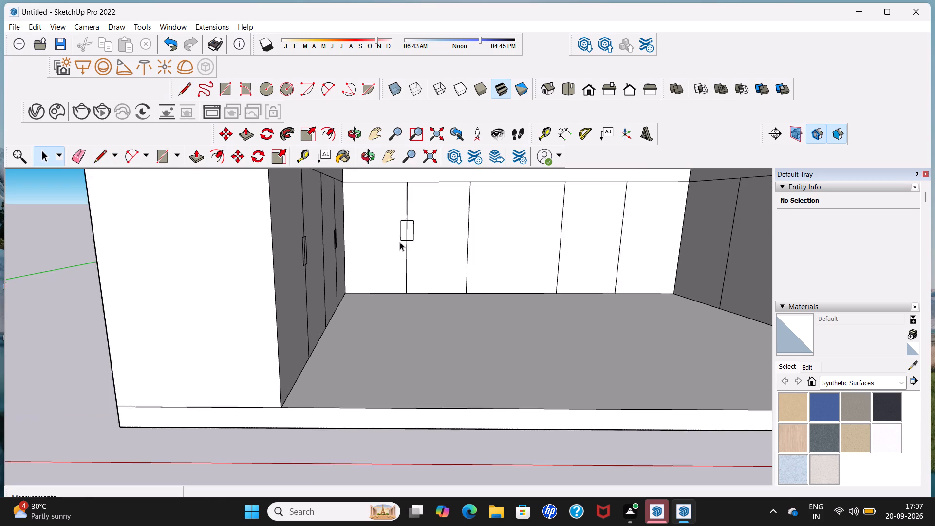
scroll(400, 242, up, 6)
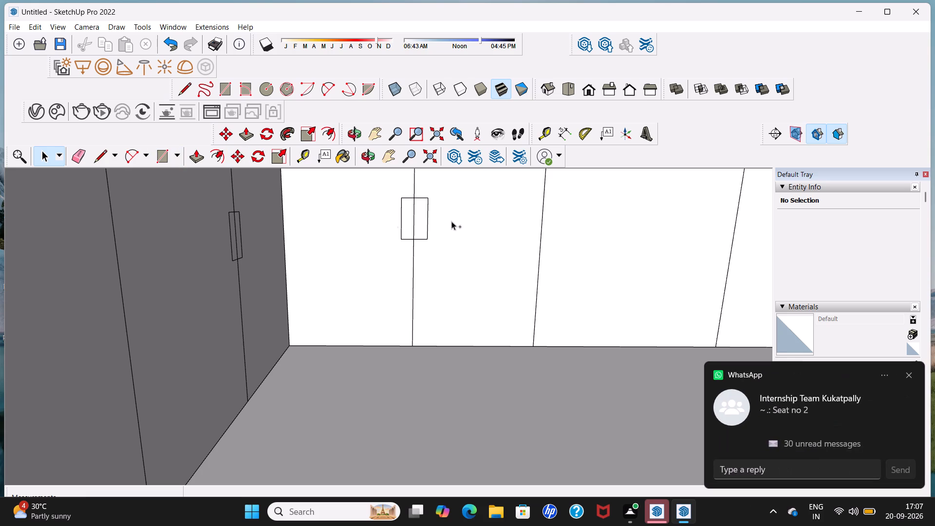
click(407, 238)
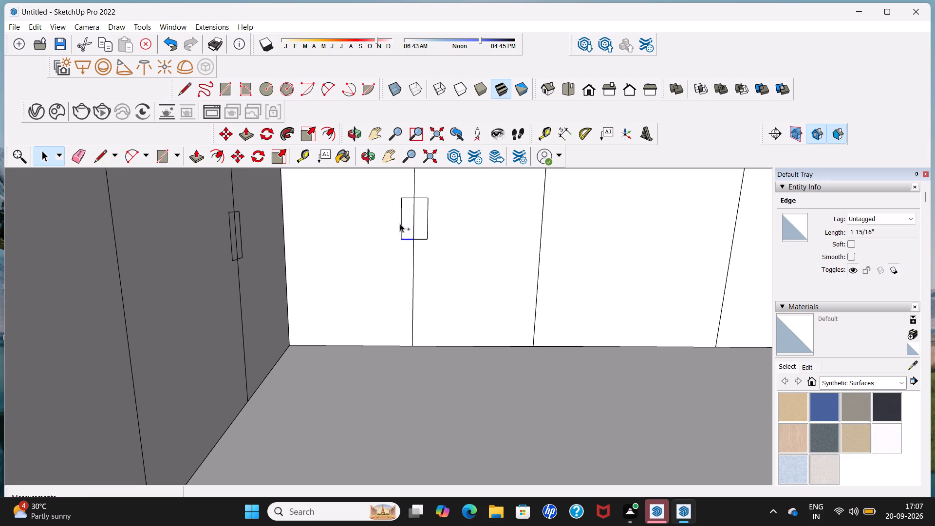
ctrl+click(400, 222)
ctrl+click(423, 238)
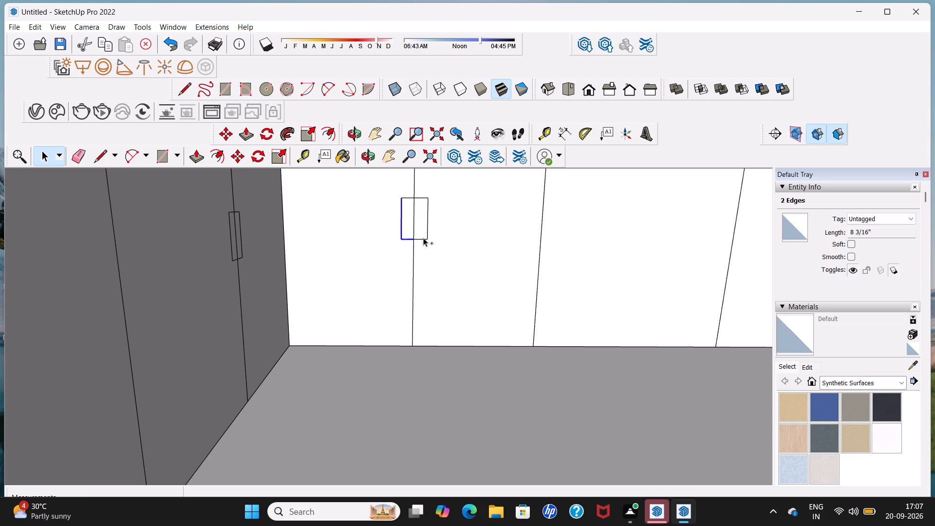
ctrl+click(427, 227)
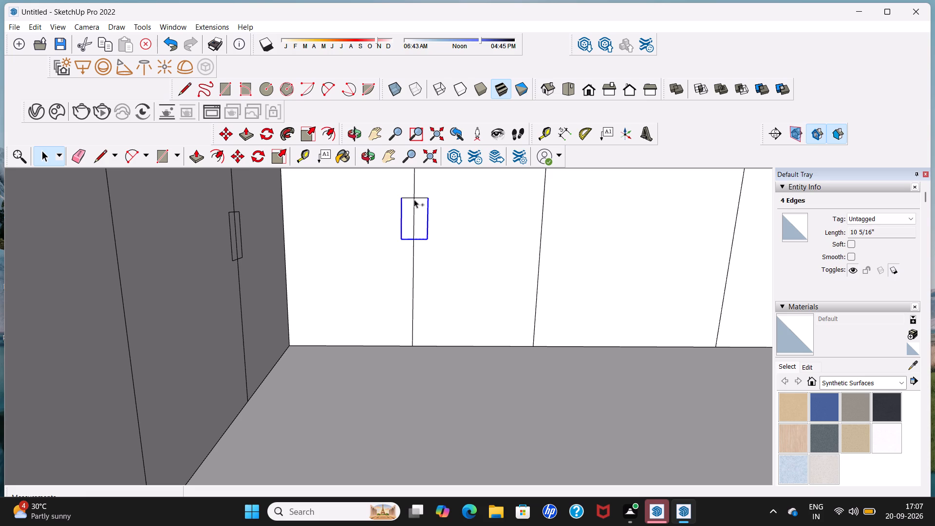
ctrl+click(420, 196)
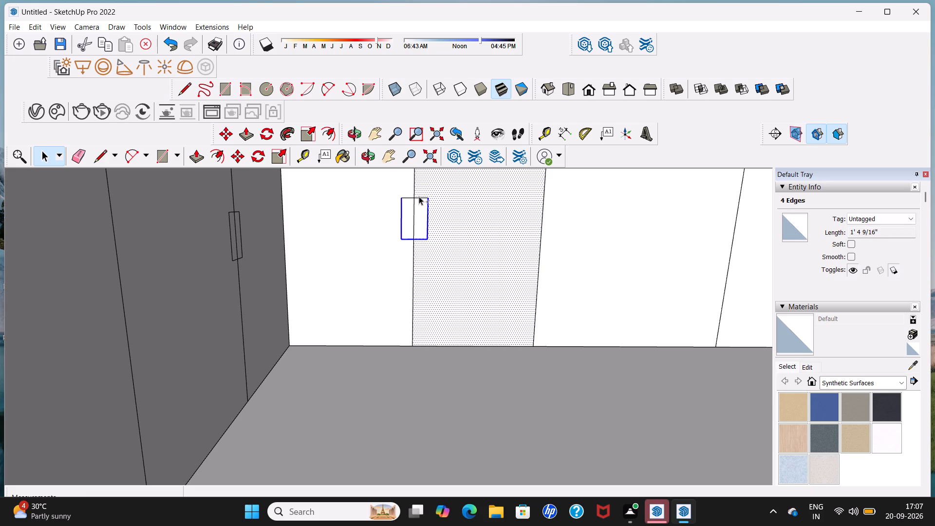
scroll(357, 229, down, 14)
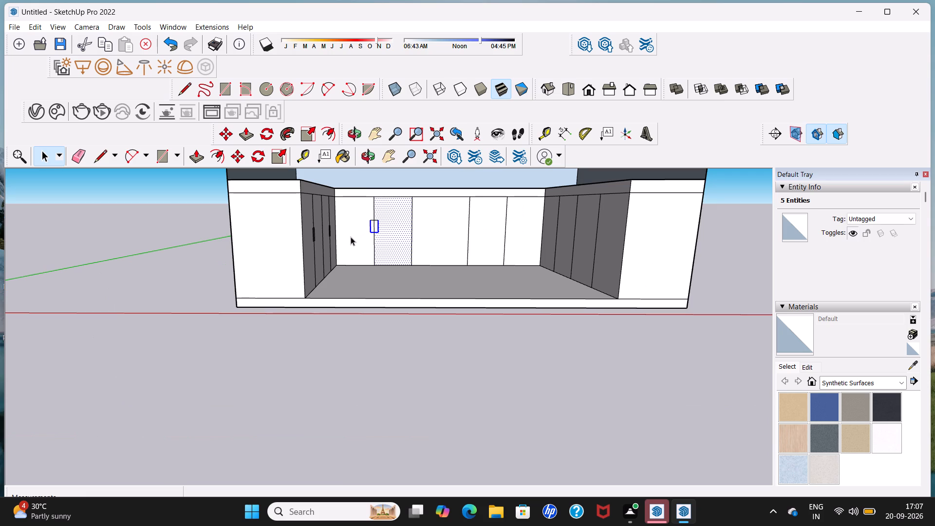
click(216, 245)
Copy the back base run's handle rectangle about 5' 8 9/16" along the run onto the divider nearest the right run.
scroll(407, 233, up, 4)
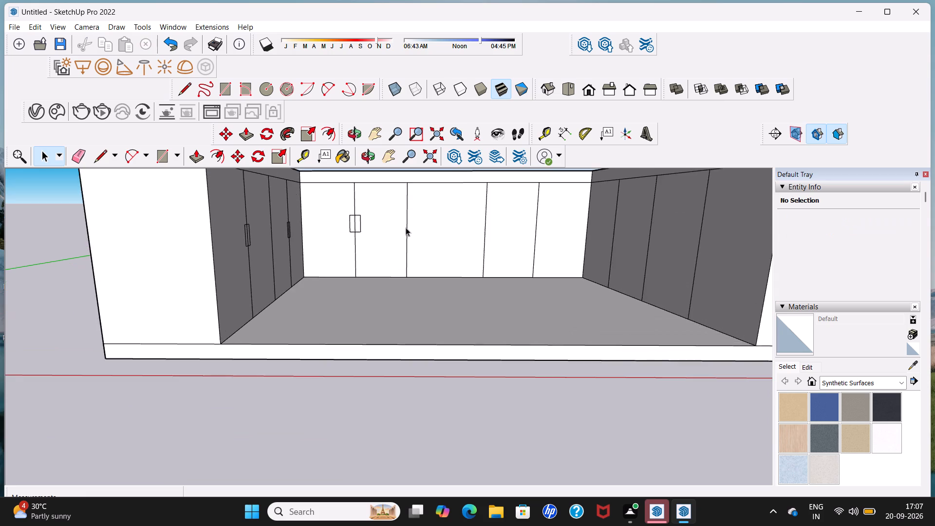
scroll(400, 229, up, 4)
scroll(323, 220, up, 2)
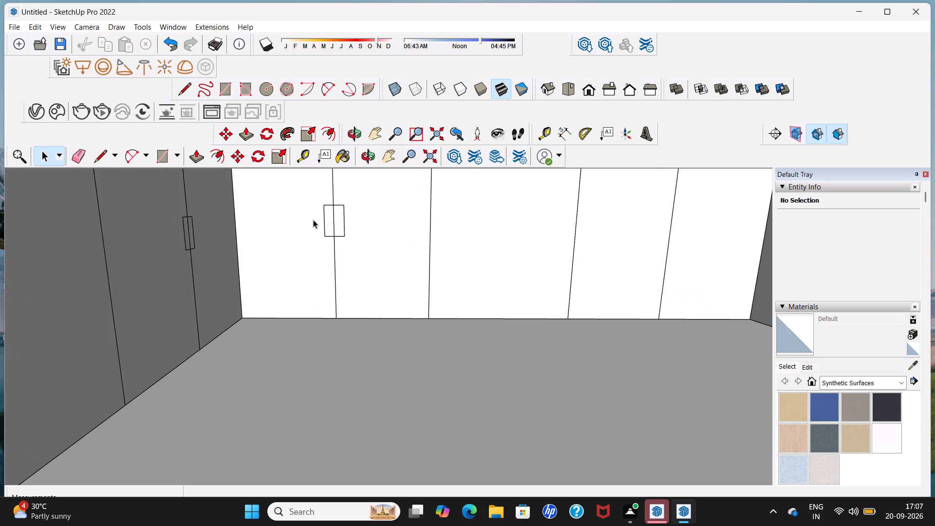
scroll(320, 222, up, 4)
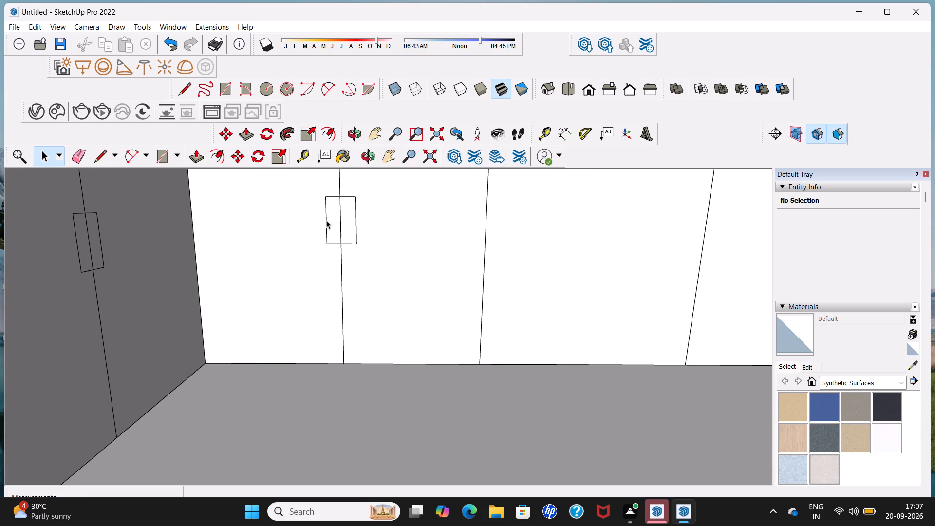
click(326, 220)
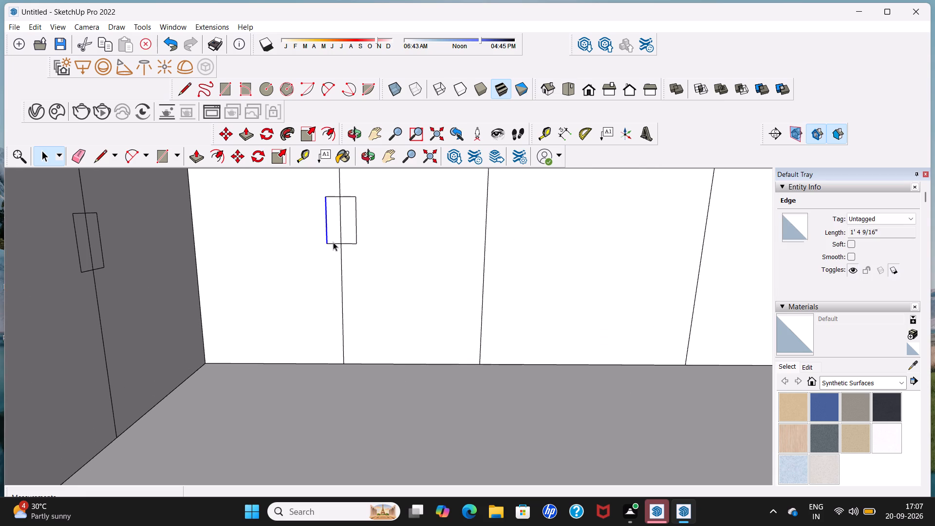
ctrl+click(333, 243)
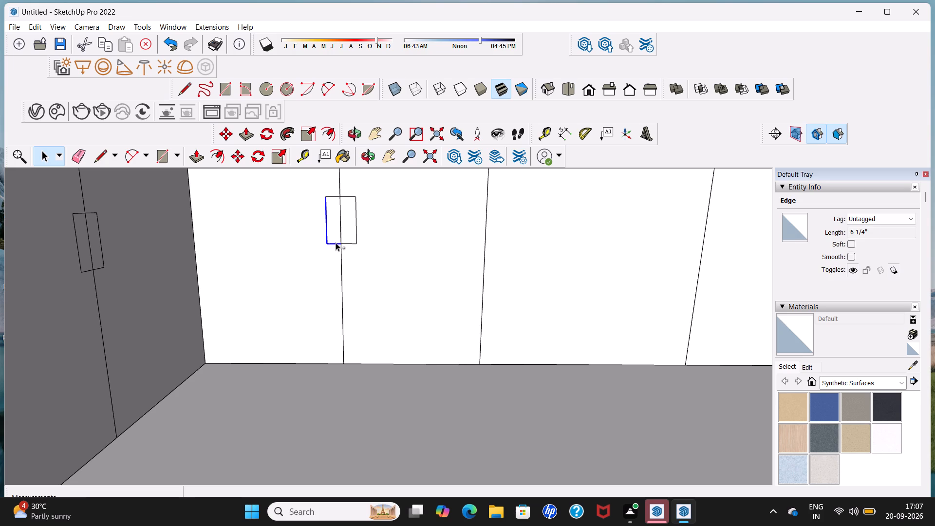
ctrl+click(344, 243)
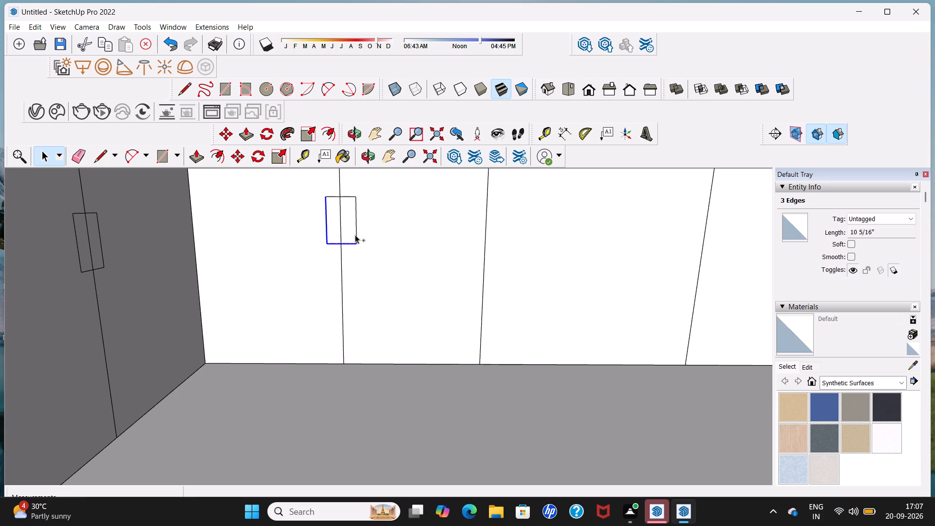
ctrl+click(355, 233)
ctrl+click(346, 196)
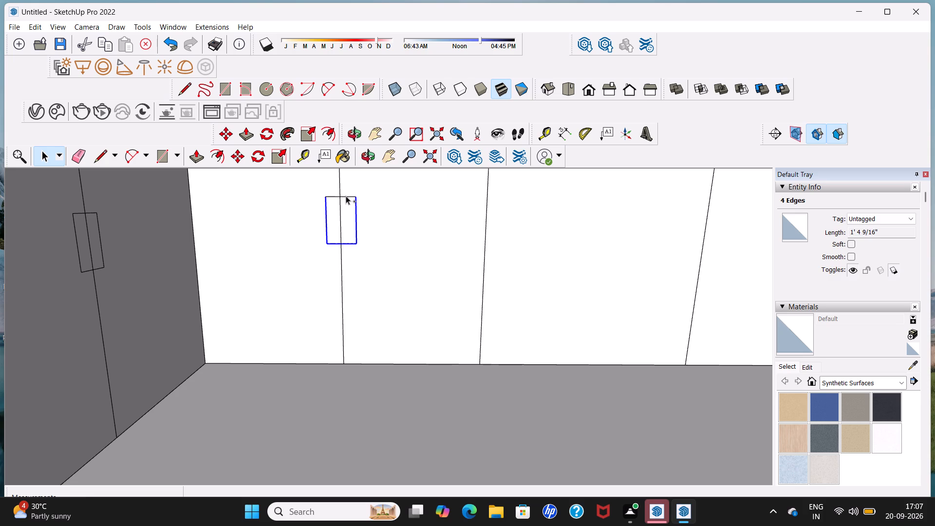
ctrl+click(335, 196)
scroll(348, 212, down, 9)
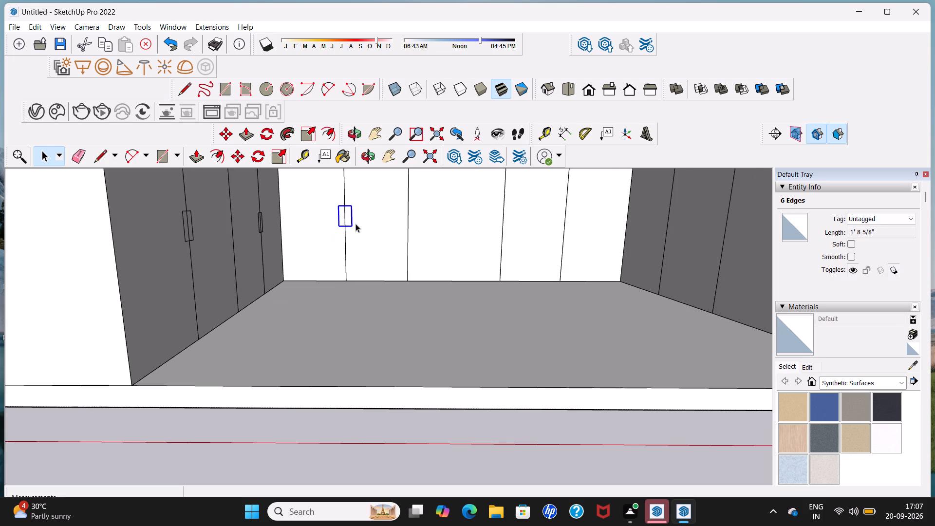
click(229, 138)
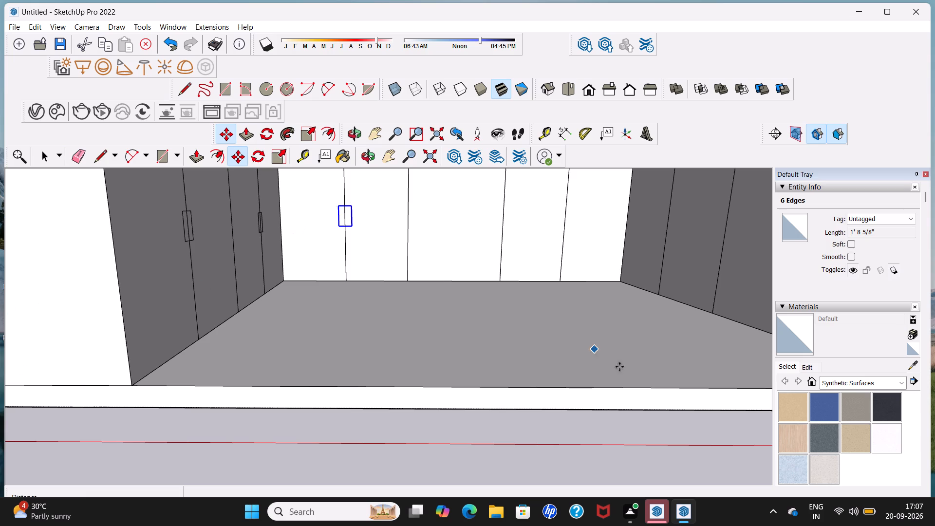
click(354, 226)
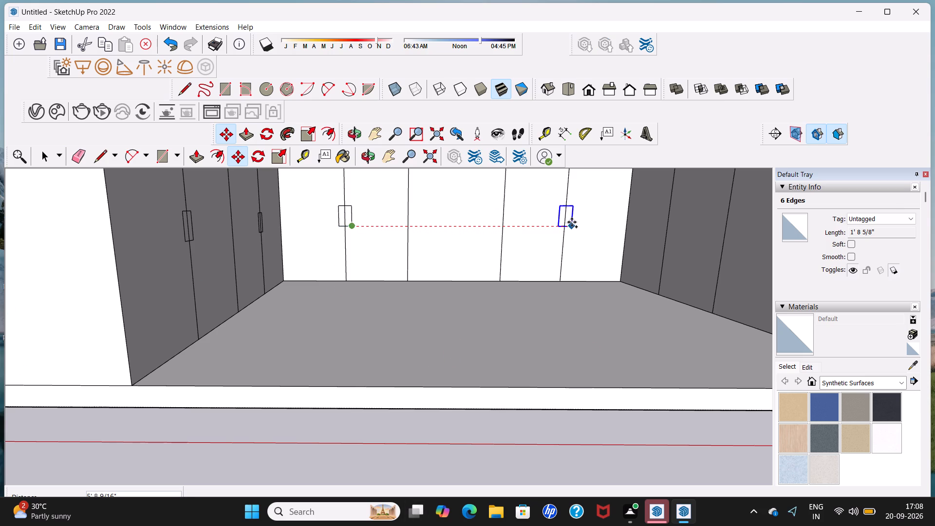
click(572, 222)
scroll(572, 222, down, 10)
key(space)
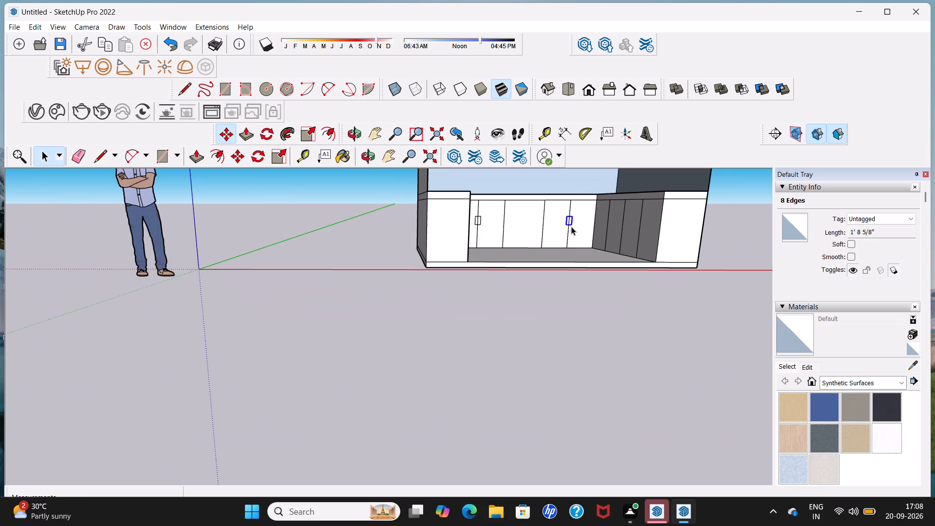
Examine the right base run's front and its three dividers from above the open floor.
middle_drag(565, 245, 657, 232)
scroll(580, 237, up, 4)
middle_drag(547, 245, 600, 251)
scroll(567, 241, up, 3)
middle_drag(523, 245, 545, 245)
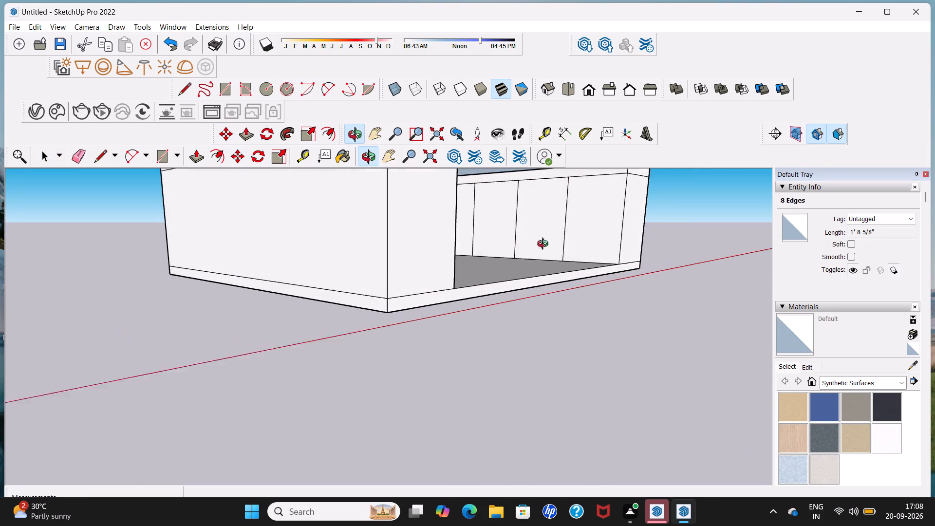
middle_drag(545, 245, 555, 245)
scroll(529, 243, up, 6)
scroll(518, 236, down, 5)
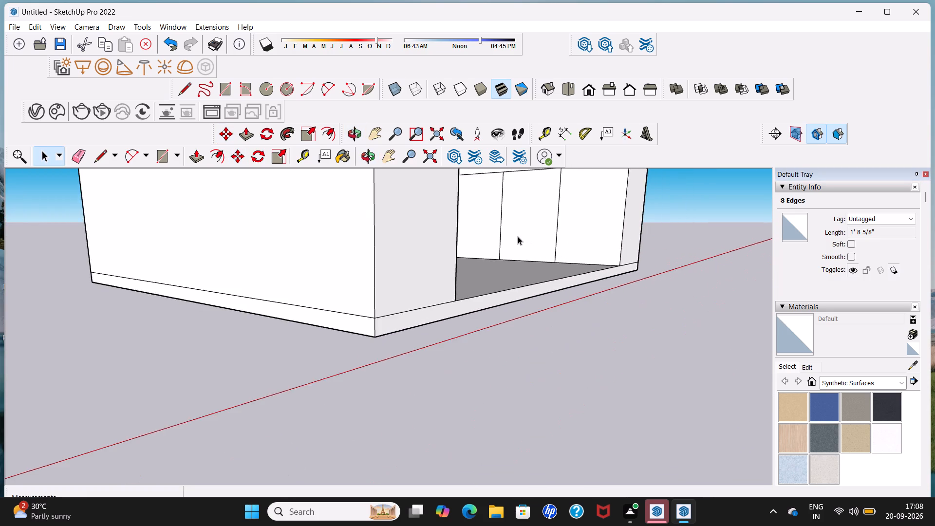
scroll(518, 236, down, 2)
middle_drag(518, 237, 480, 280)
middle_drag(520, 223, 524, 256)
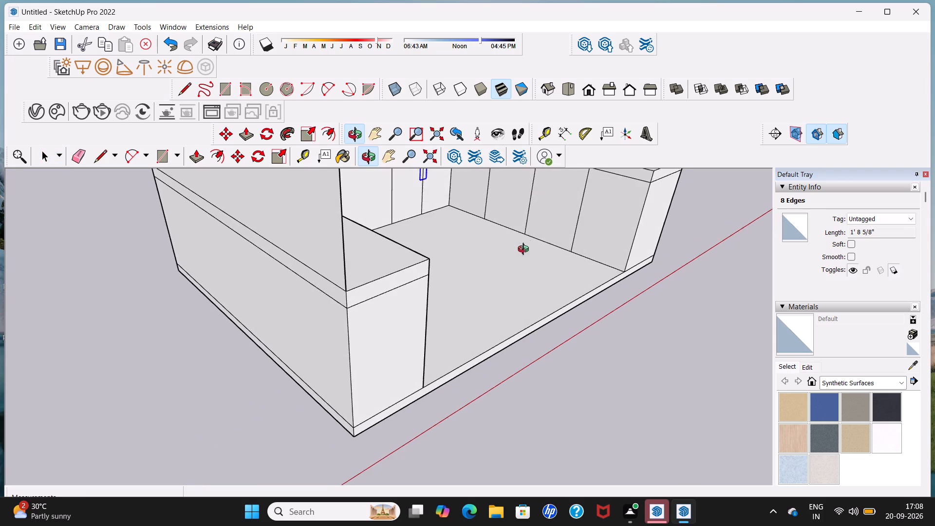
middle_drag(528, 222, 586, 219)
scroll(501, 202, up, 3)
middle_drag(475, 218, 388, 269)
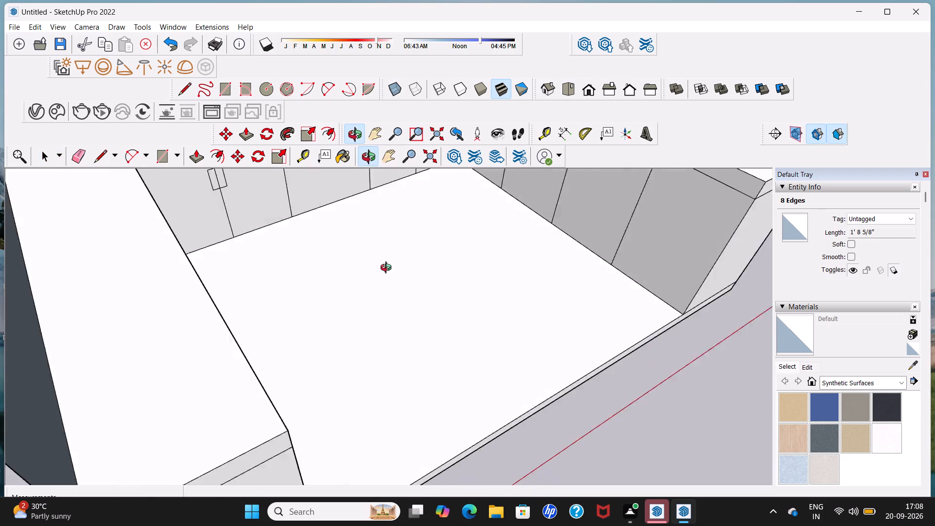
middle_drag(388, 269, 361, 252)
middle_drag(450, 310, 476, 268)
middle_drag(547, 240, 558, 243)
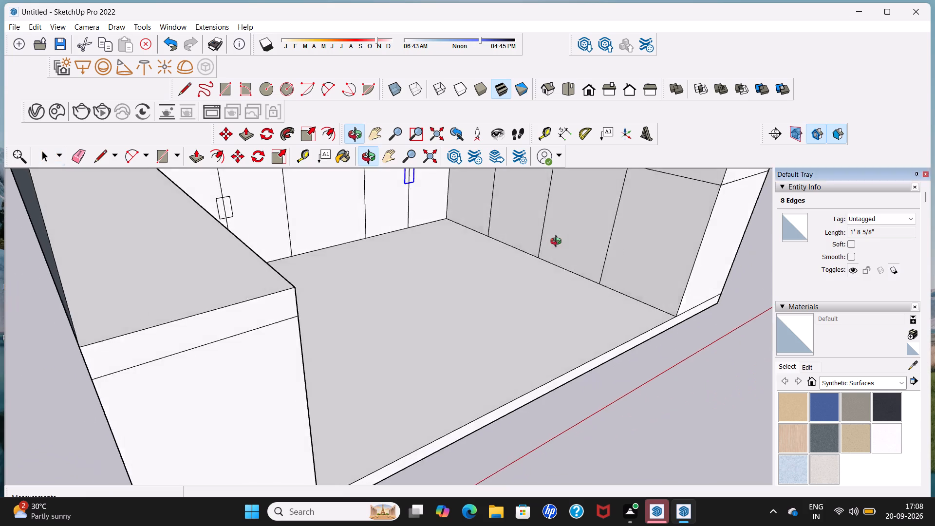
middle_drag(558, 243, 602, 241)
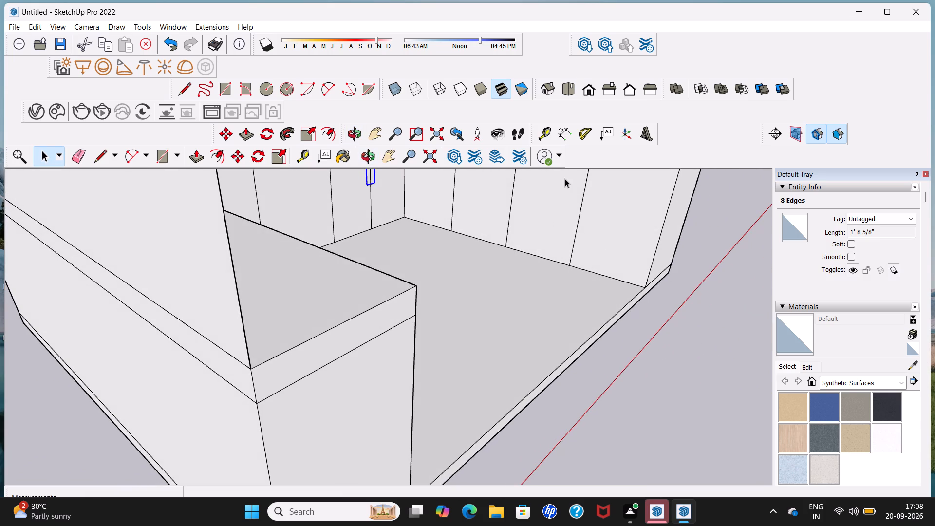
middle_drag(576, 180, 577, 187)
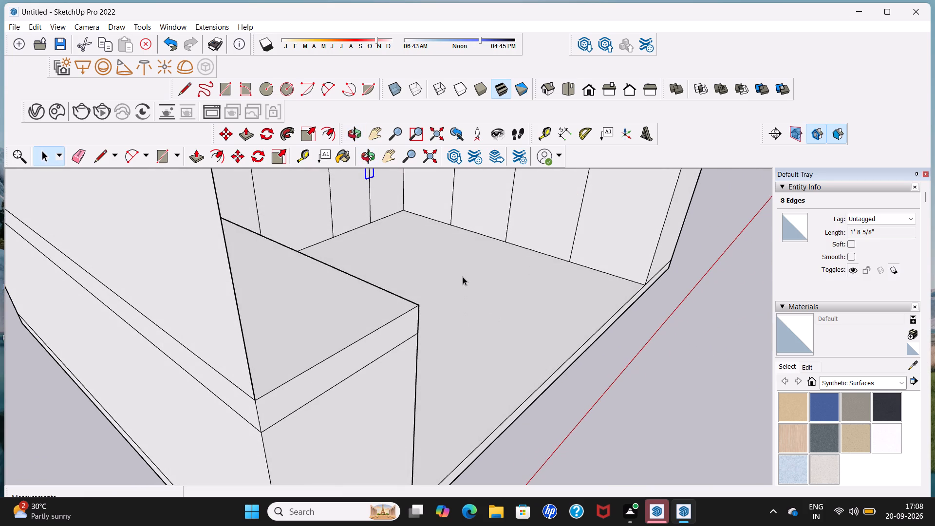
shift+middle_drag(463, 276, 405, 340)
shift+middle_drag(487, 272, 532, 282)
scroll(535, 277, up, 3)
middle_drag(540, 270, 605, 263)
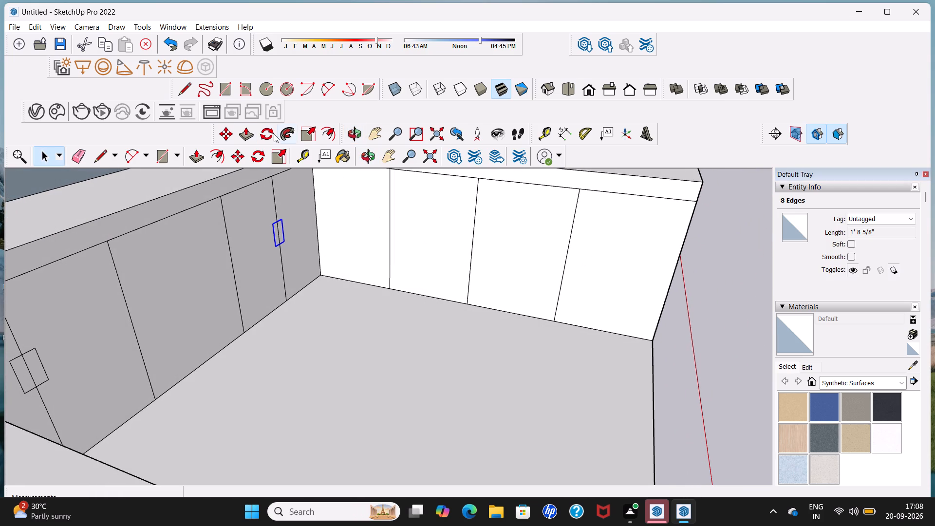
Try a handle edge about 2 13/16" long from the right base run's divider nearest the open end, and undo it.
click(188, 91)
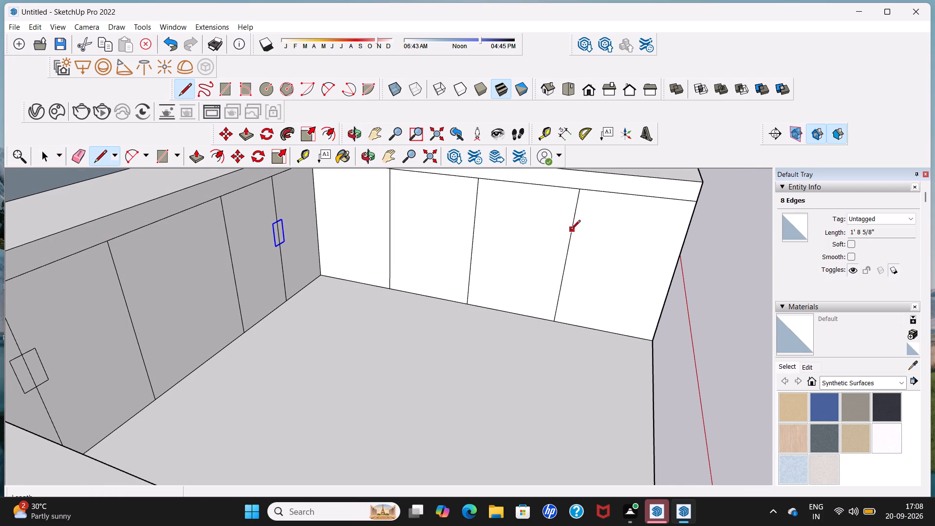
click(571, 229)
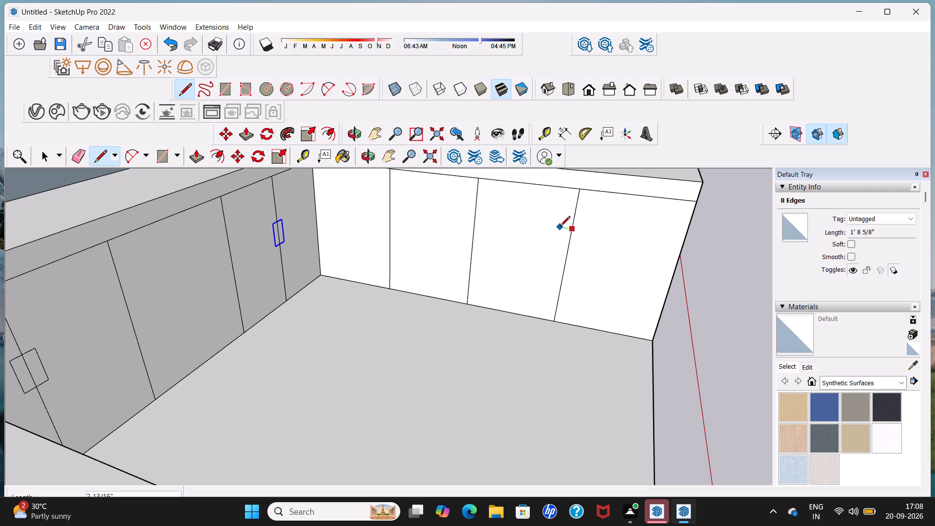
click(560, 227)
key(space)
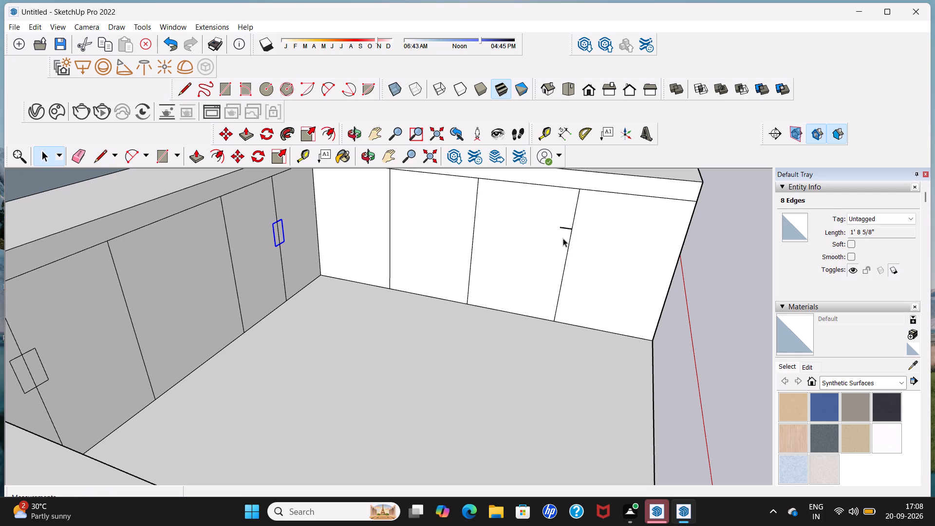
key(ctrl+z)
Draw a handle rectangle about 5" wide and 7" tall, straddling the right base run's divider nearest the open end.
click(186, 94)
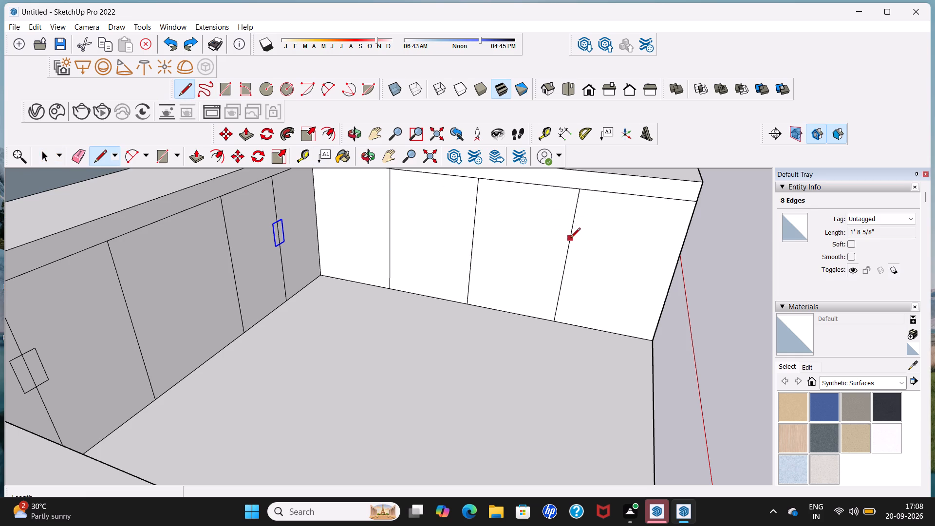
click(568, 234)
click(560, 235)
click(561, 259)
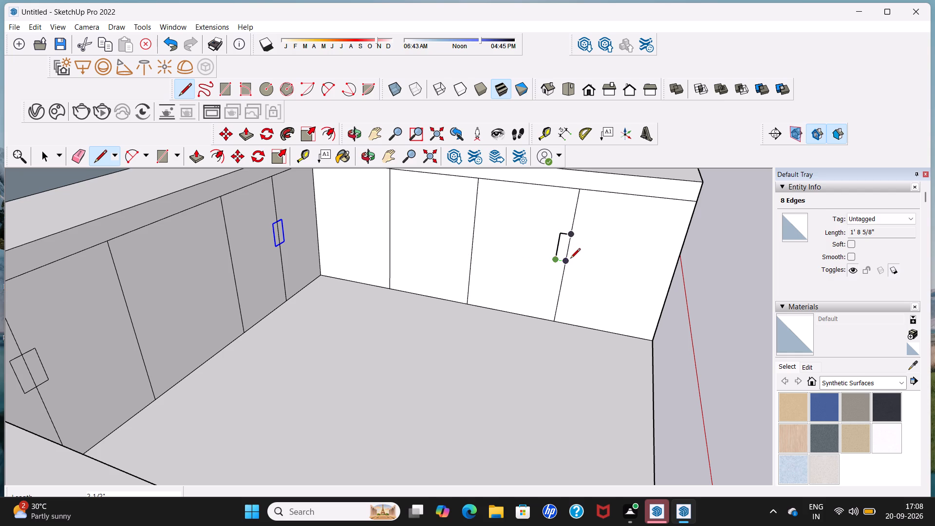
click(570, 259)
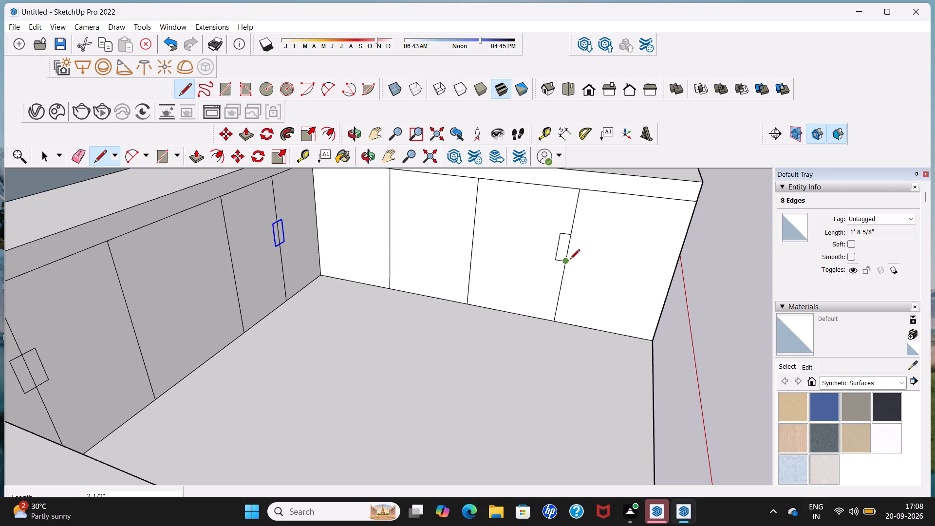
click(565, 263)
click(577, 261)
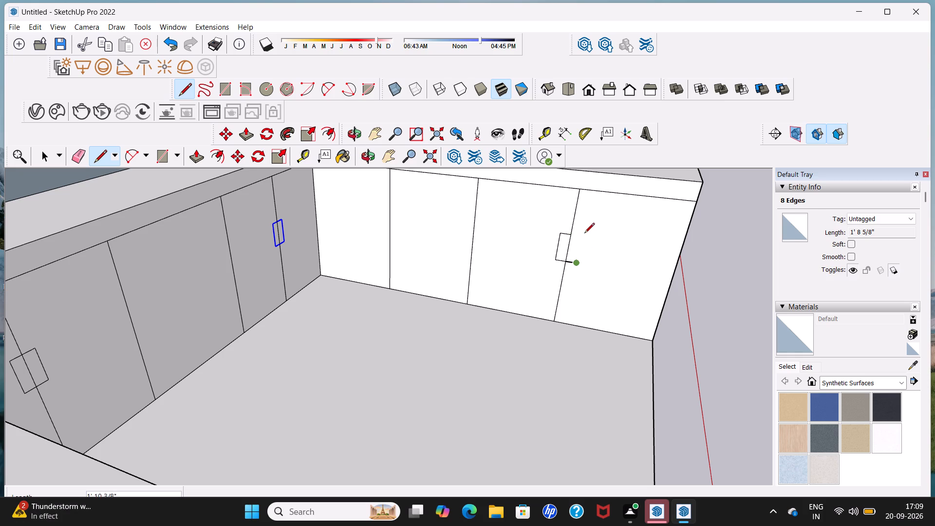
scroll(582, 244, up, 5)
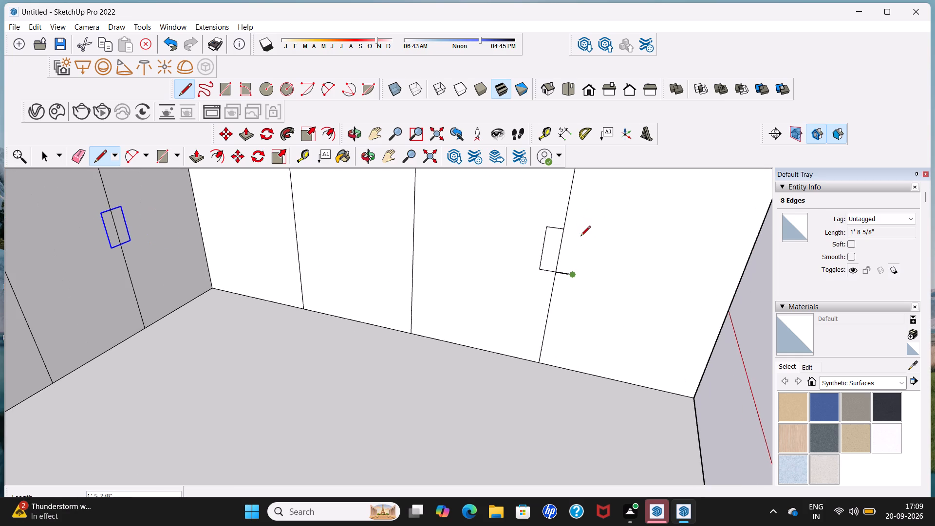
click(572, 275)
click(573, 277)
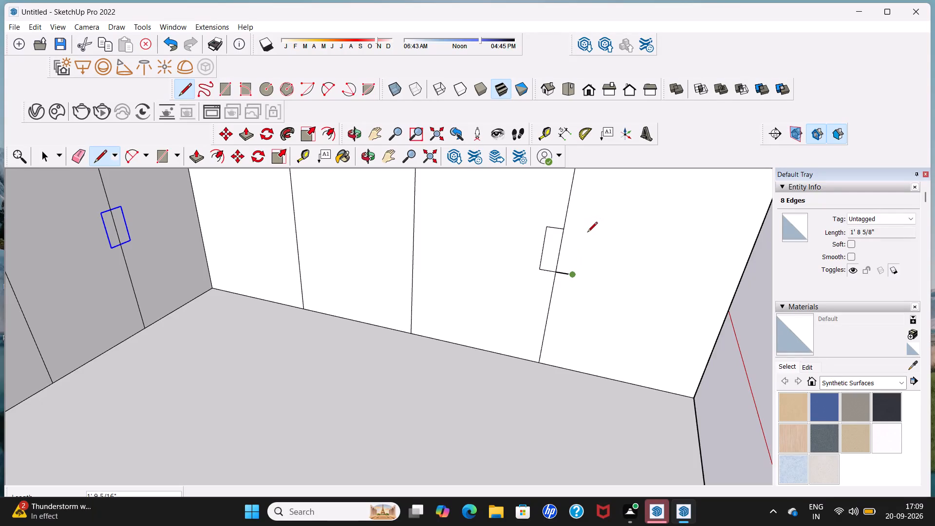
click(583, 230)
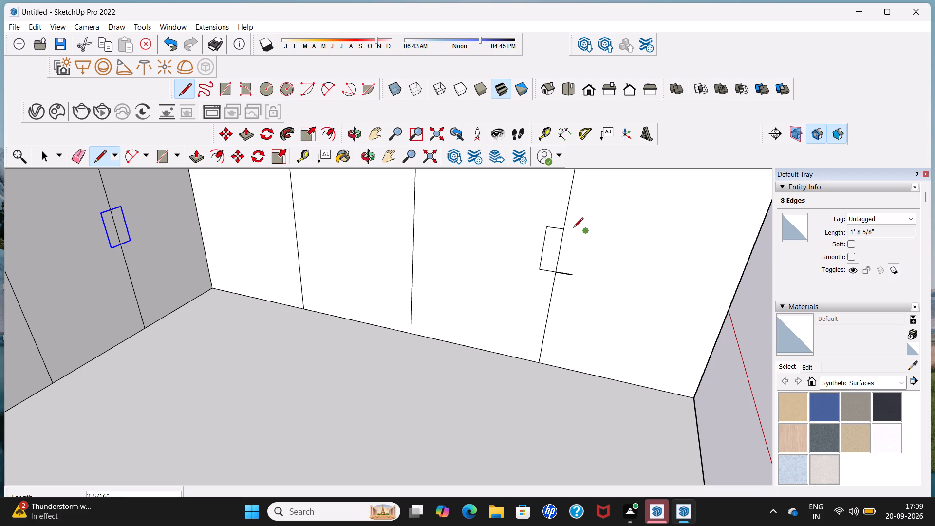
click(569, 231)
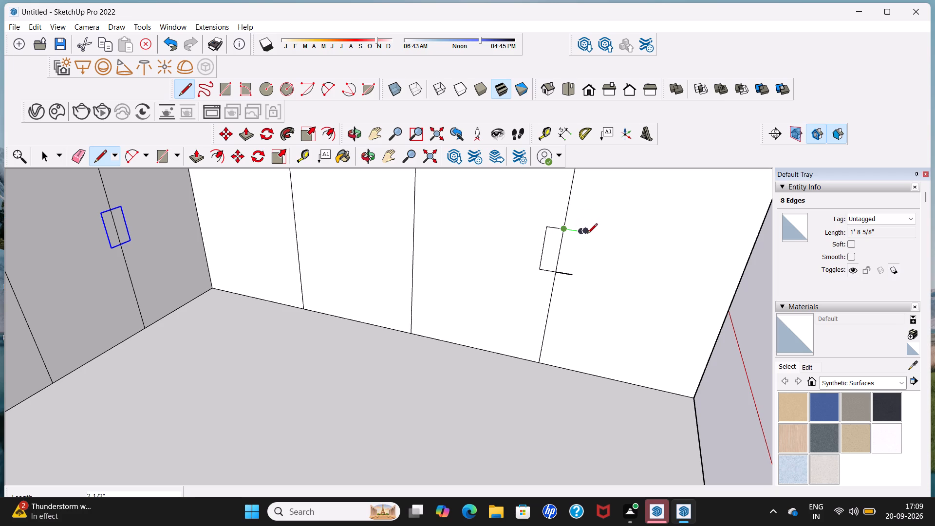
click(580, 234)
click(578, 270)
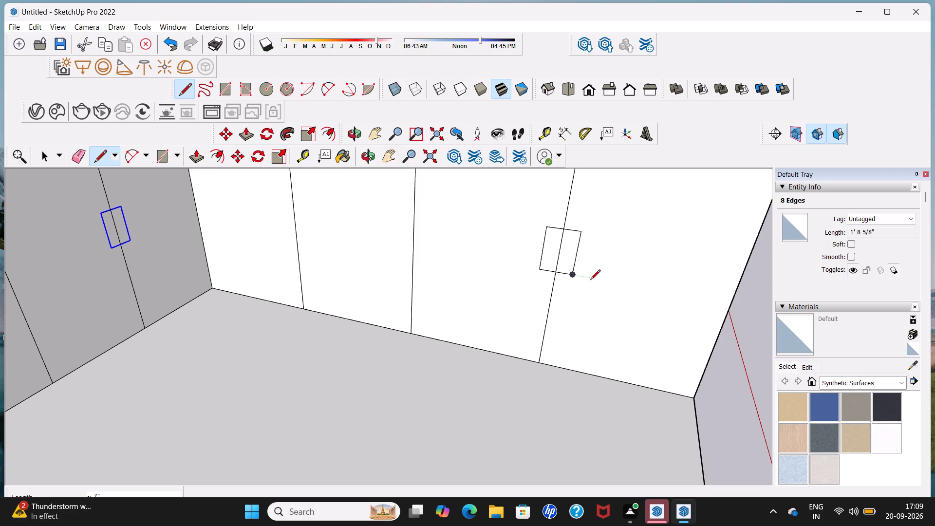
key(space)
Copy the right base run's handle rectangle about 3' 11 11/16" along the run onto the divider nearest the back run.
scroll(591, 277, down, 4)
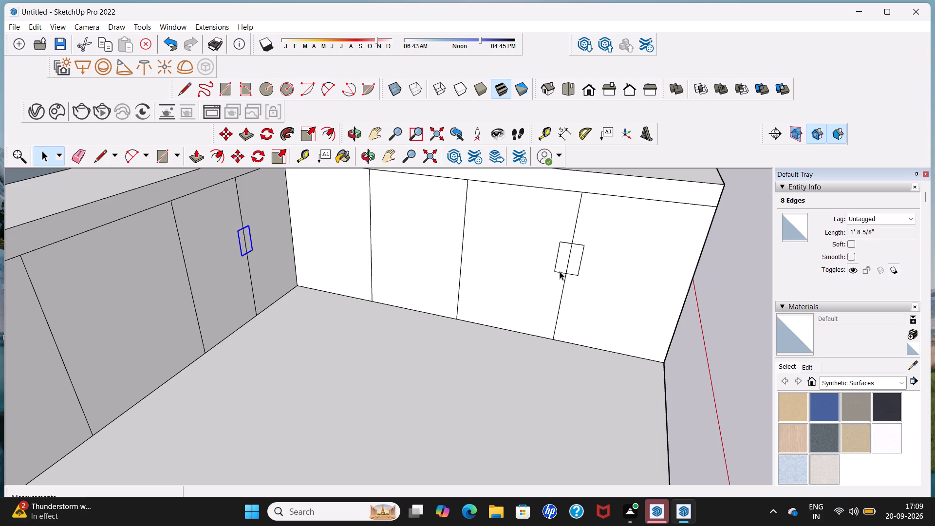
click(560, 271)
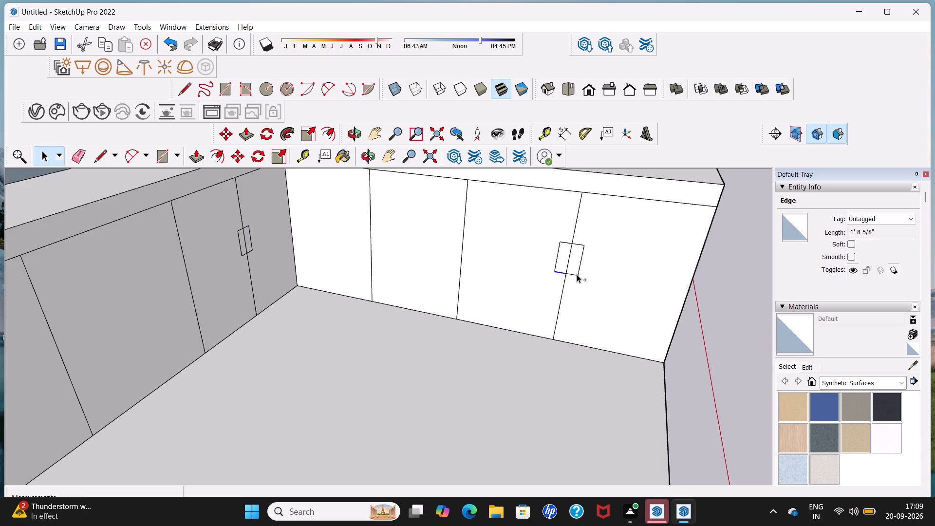
ctrl+click(573, 274)
ctrl+click(579, 270)
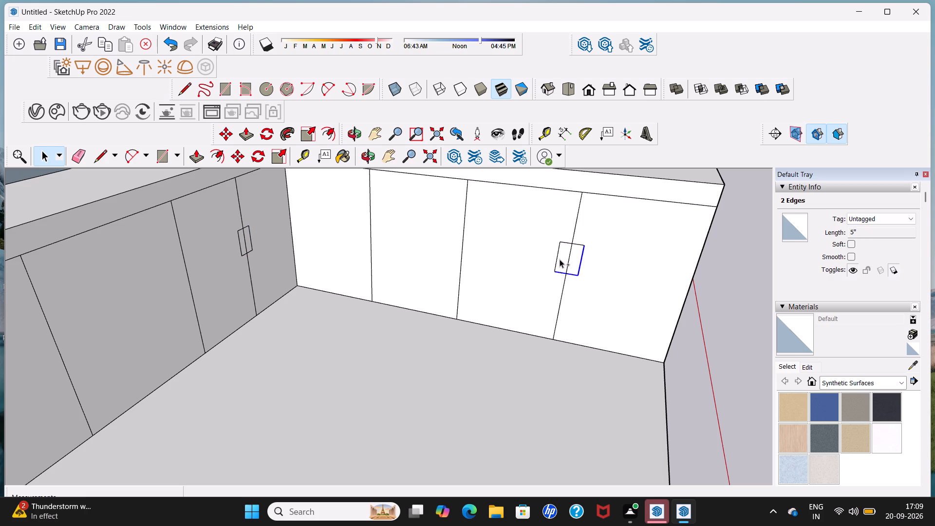
ctrl+click(556, 262)
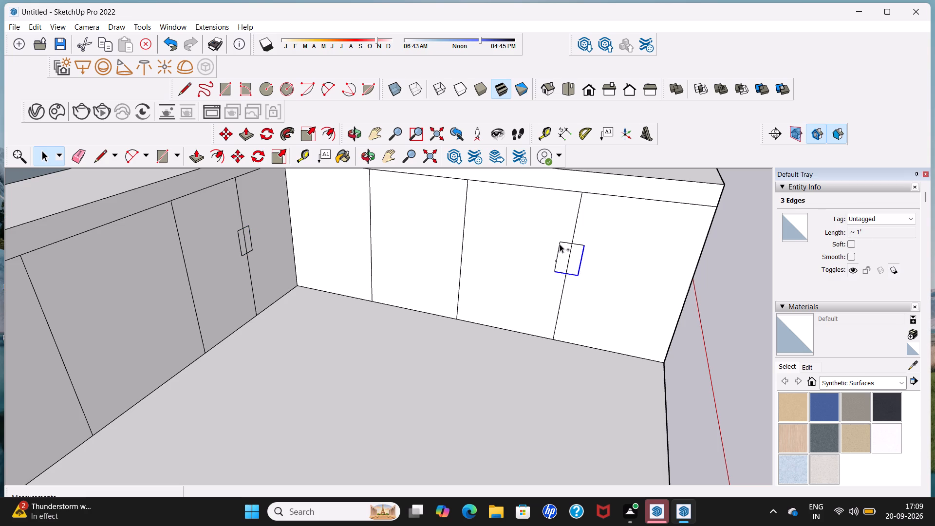
ctrl+click(564, 242)
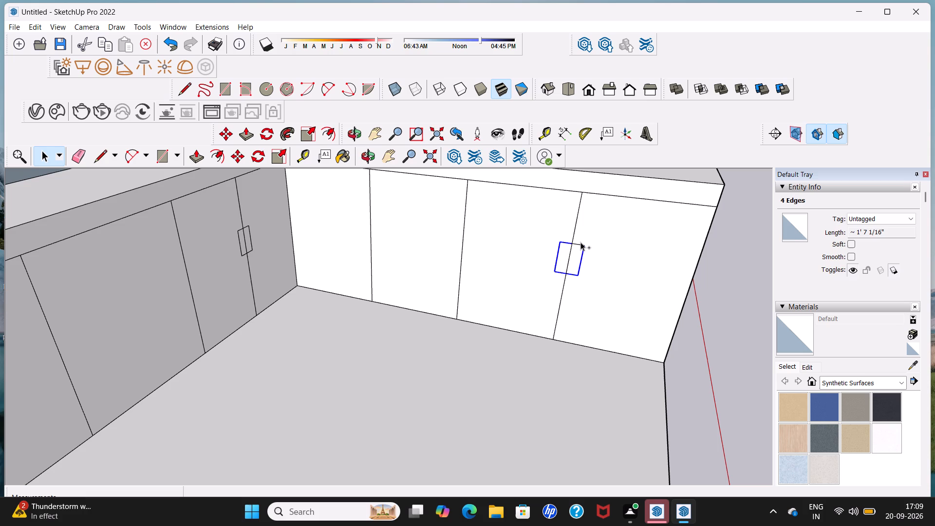
ctrl+click(580, 244)
click(229, 134)
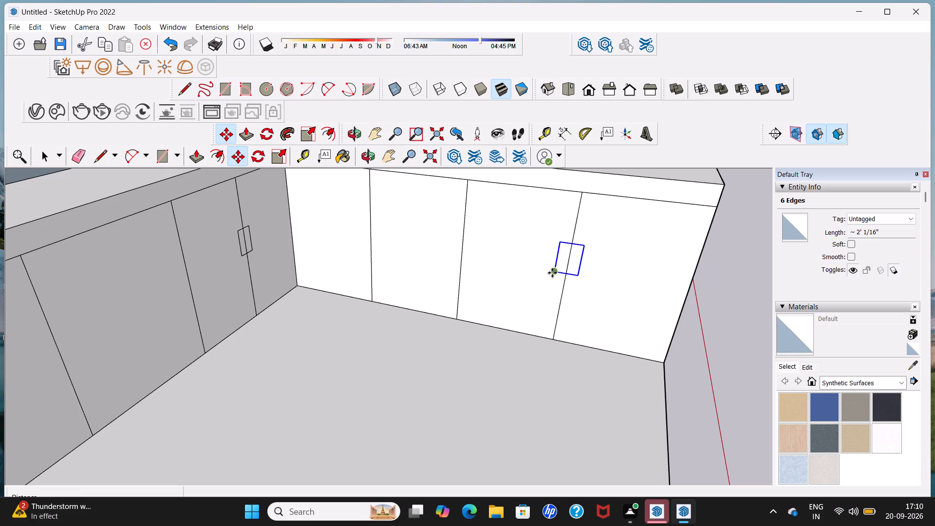
drag(556, 270, 548, 270)
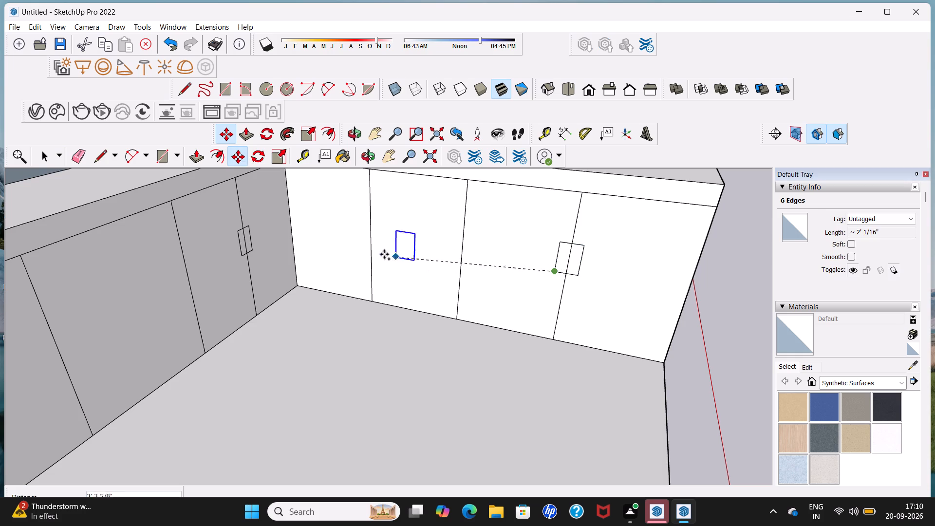
click(363, 239)
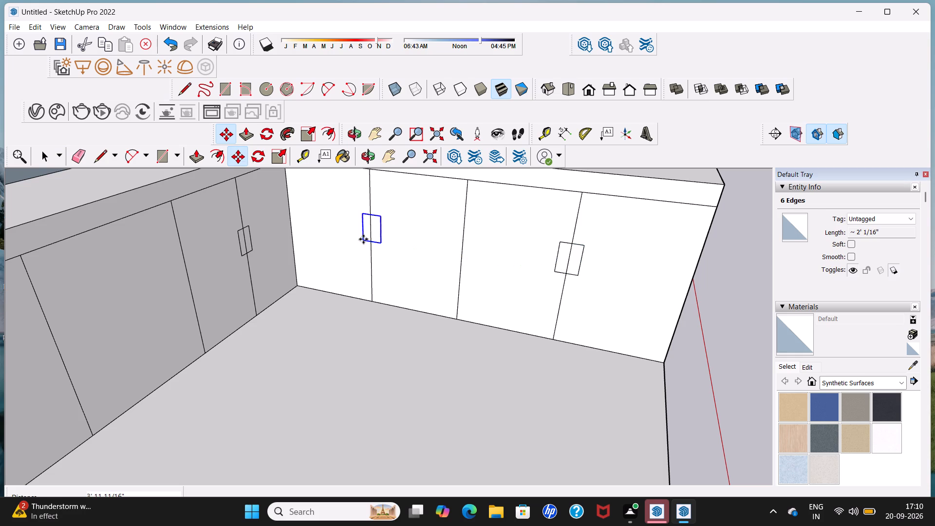
key(space)
Draw two horizontal lines about 2' 5 5/8" long across the back base run's wide middle panel, one near its bottom and one near its top.
middle_drag(386, 250, 237, 270)
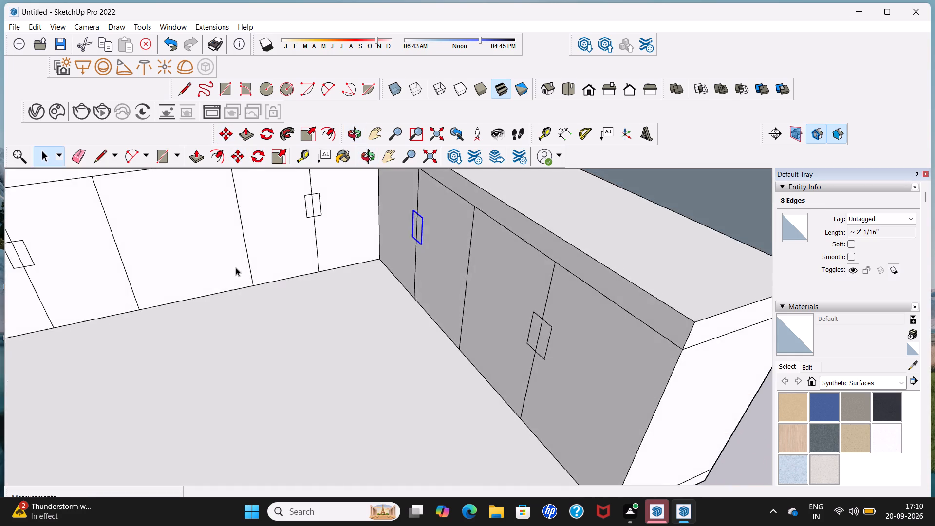
scroll(229, 258, down, 11)
middle_drag(244, 288, 243, 230)
scroll(249, 247, up, 6)
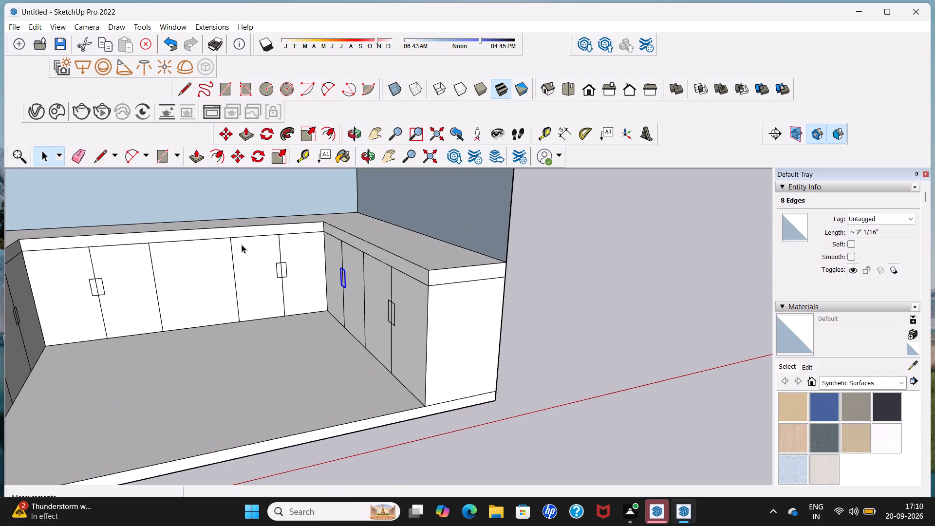
scroll(242, 244, up, 1)
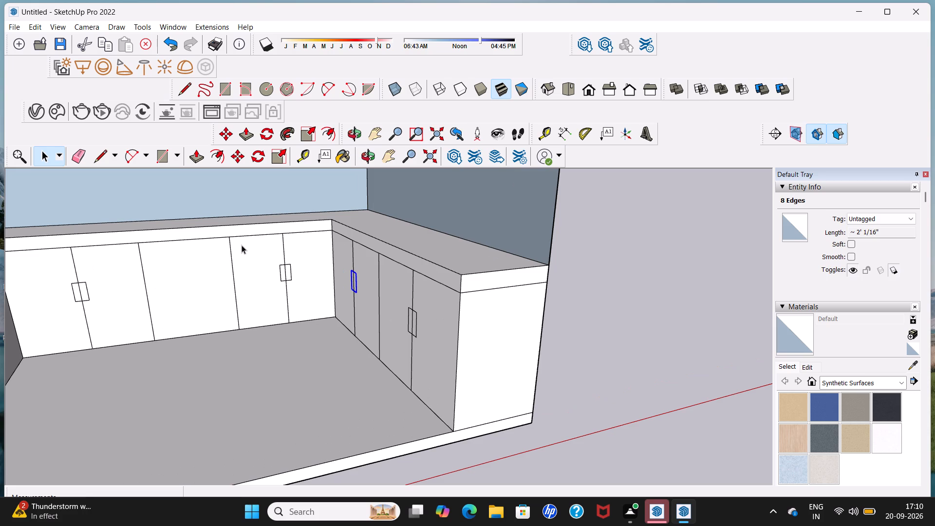
click(185, 92)
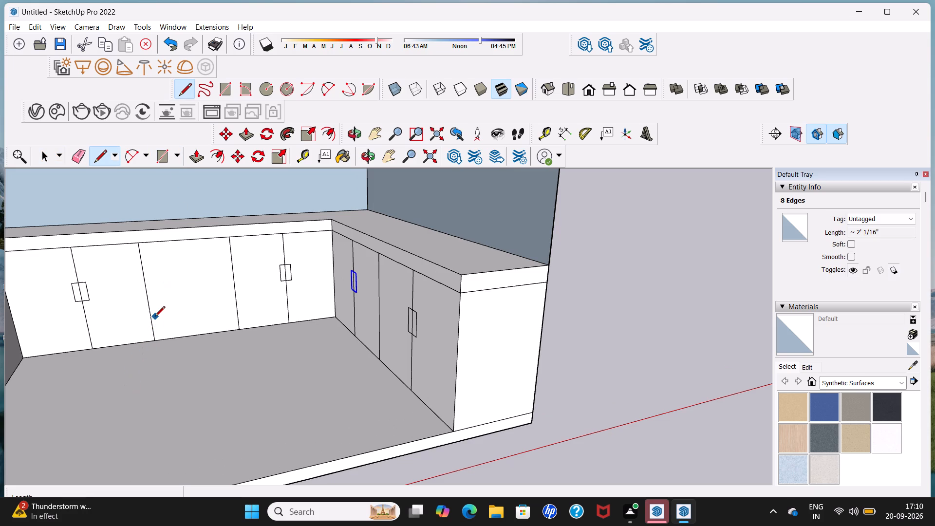
click(149, 319)
click(237, 305)
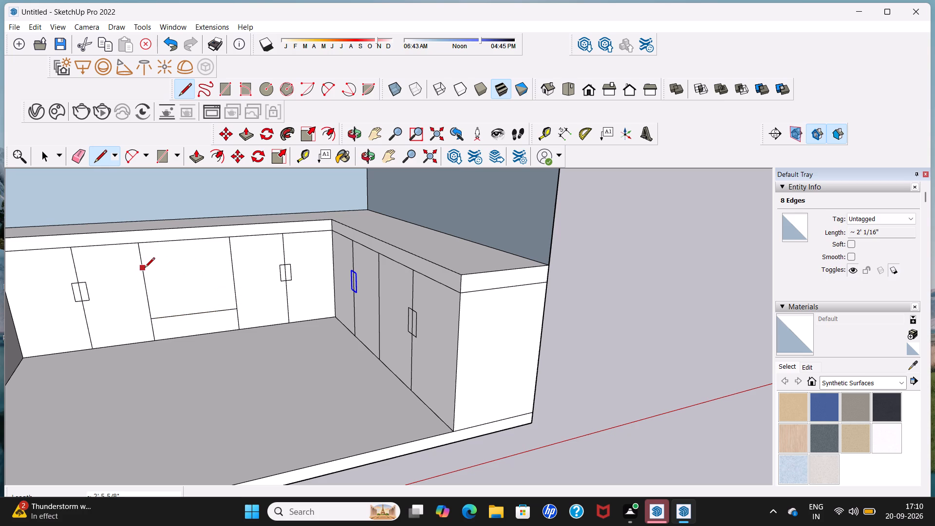
click(145, 268)
click(228, 258)
Draw two full-height vertical lines about 2' 11 3/8" long just inside the side edges of the back run's middle panel.
click(150, 245)
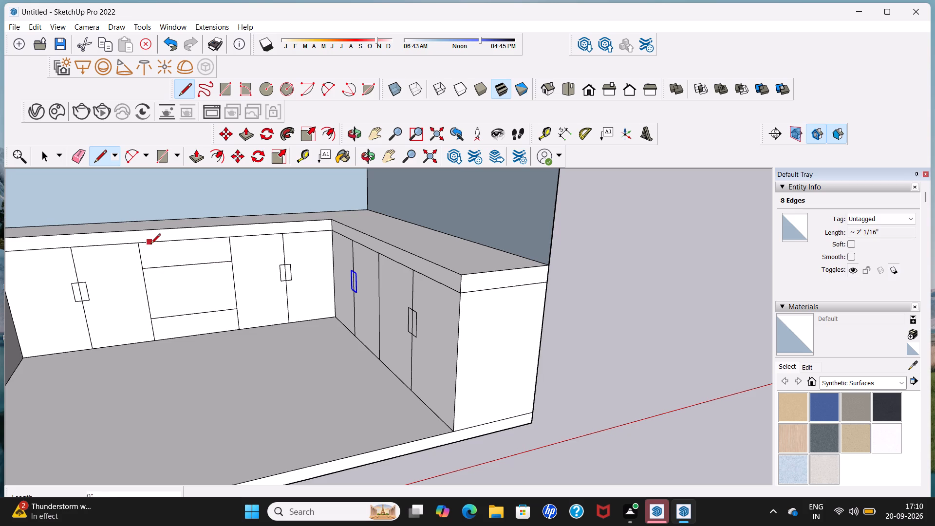
click(162, 337)
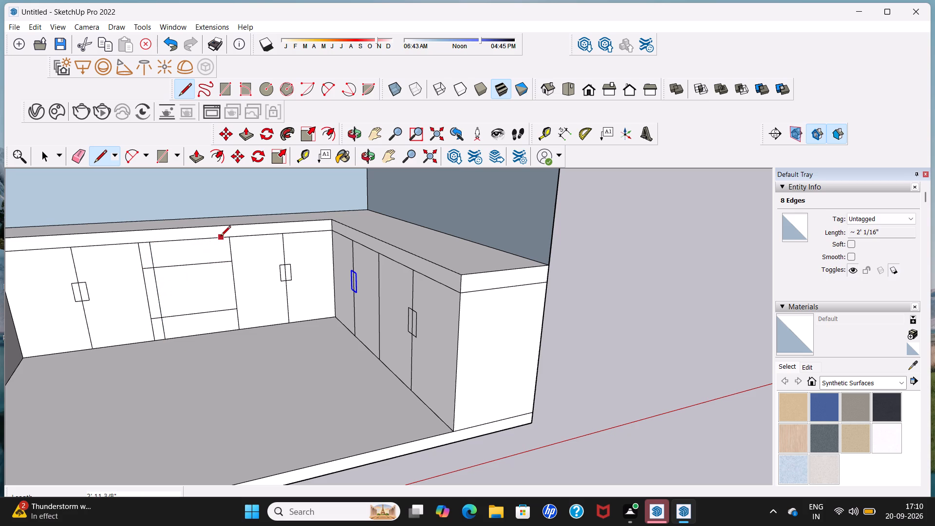
click(221, 237)
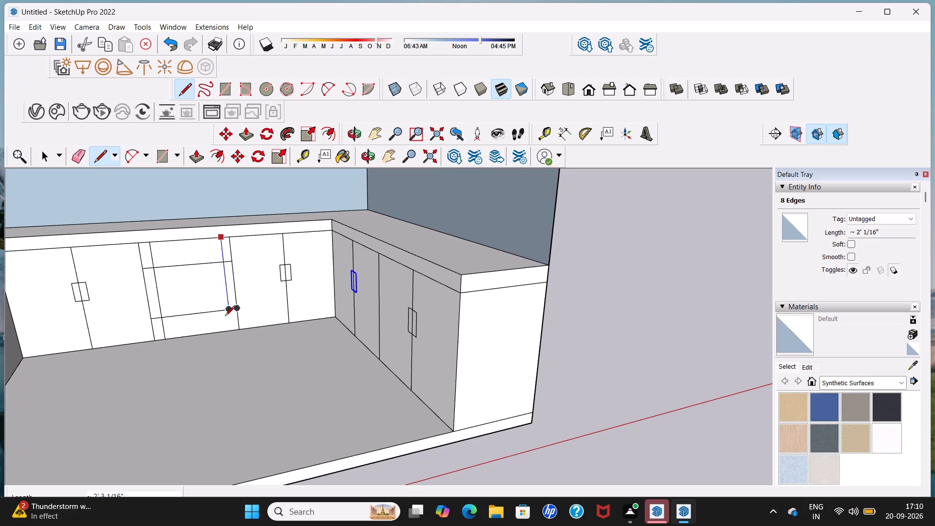
click(225, 328)
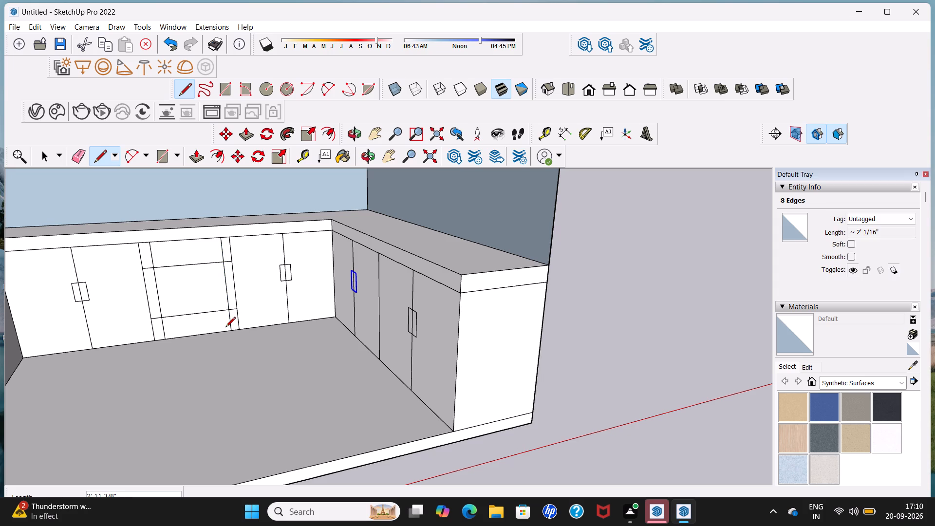
key(space)
Erase the line ends extending past the inner rectangle on the back base run's middle panel, leaving only the rectangle.
scroll(222, 261, up, 4)
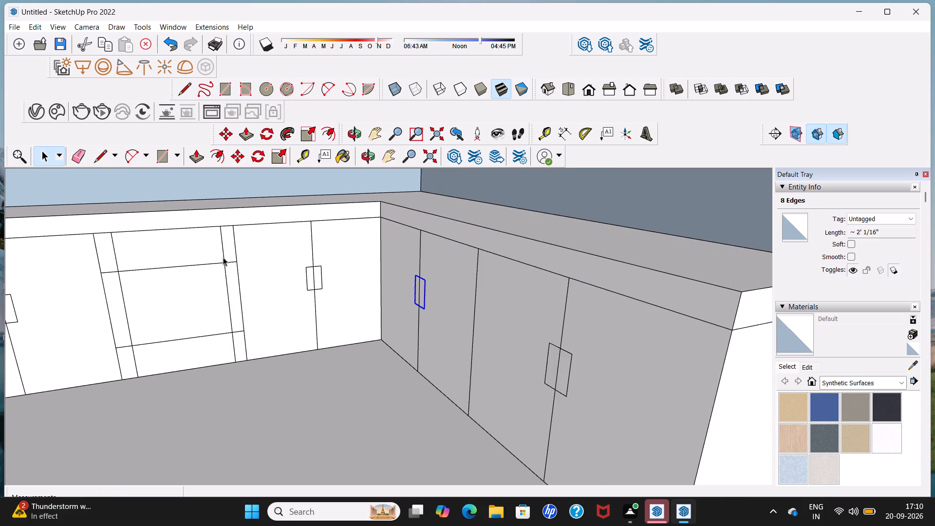
scroll(223, 257, up, 3)
click(75, 160)
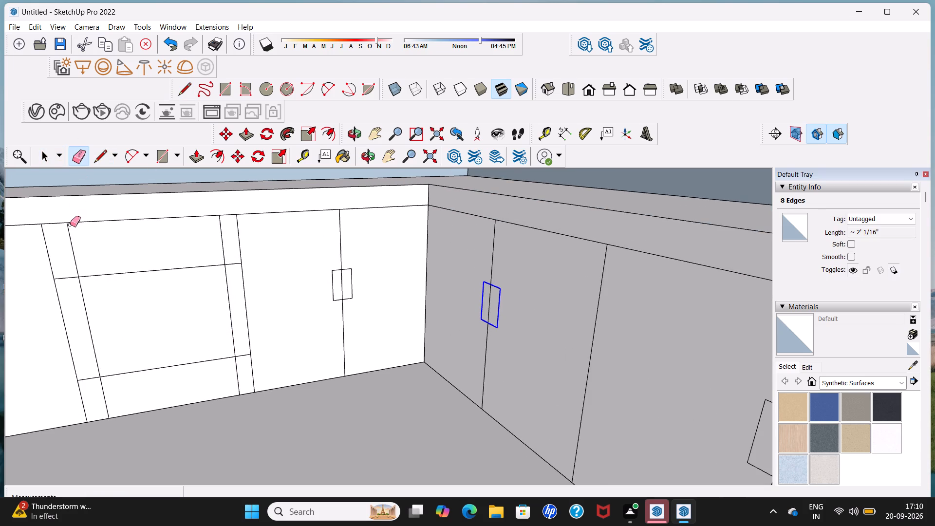
click(71, 236)
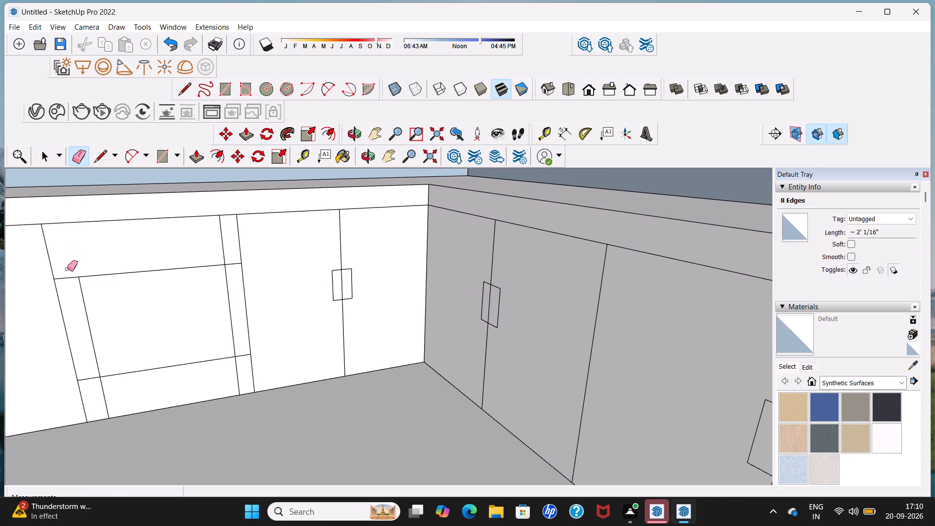
click(66, 277)
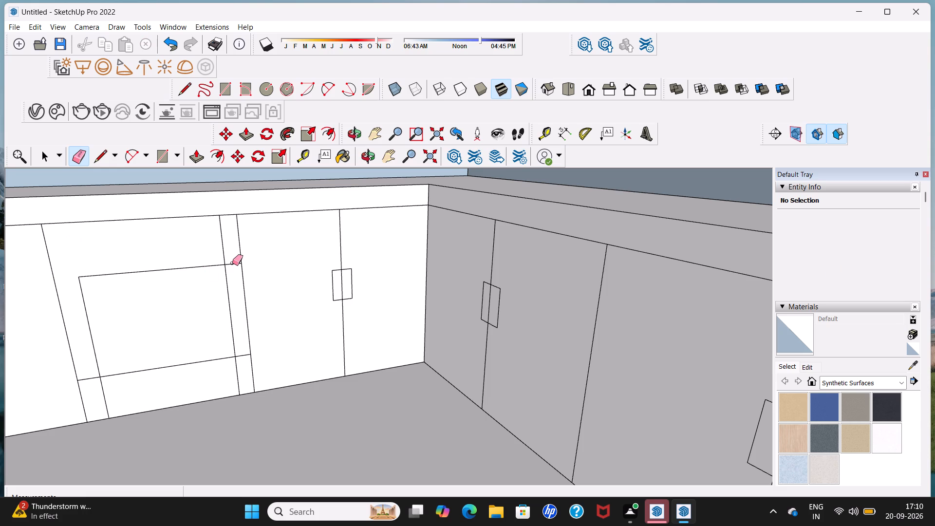
click(232, 264)
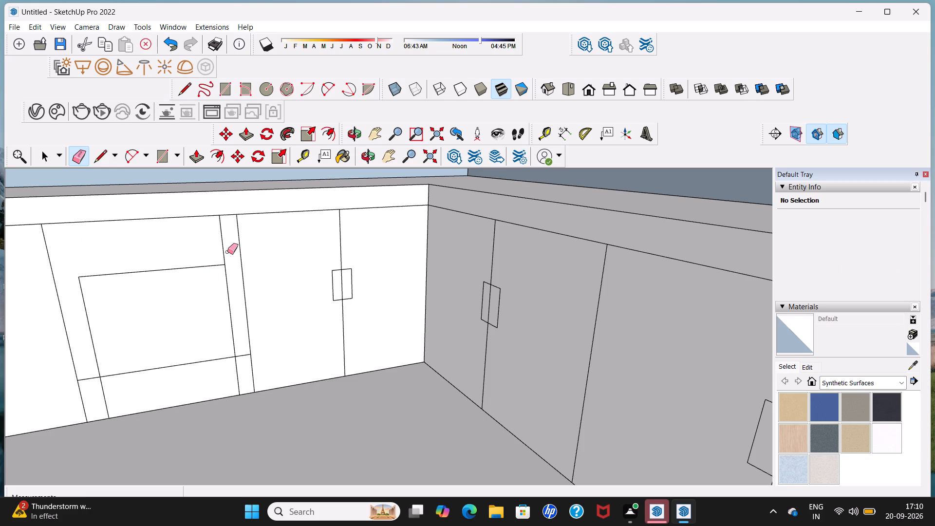
click(223, 250)
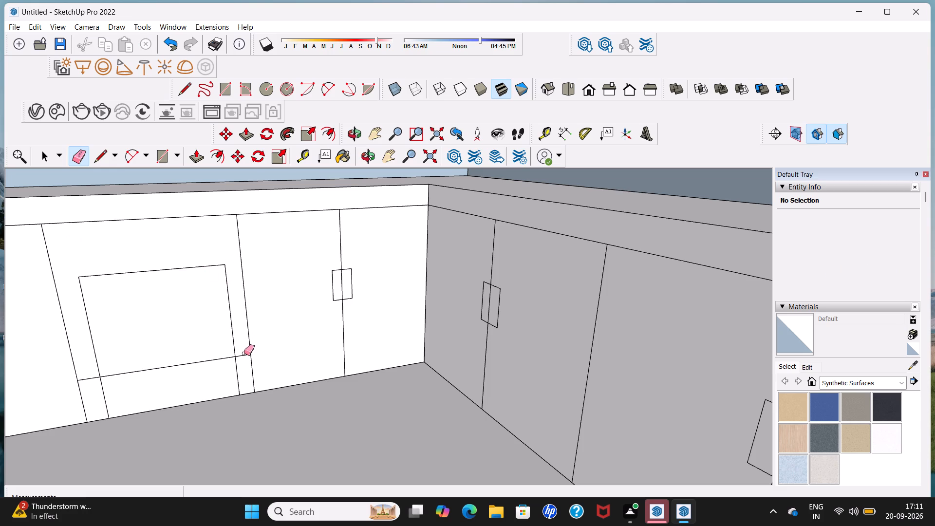
click(244, 356)
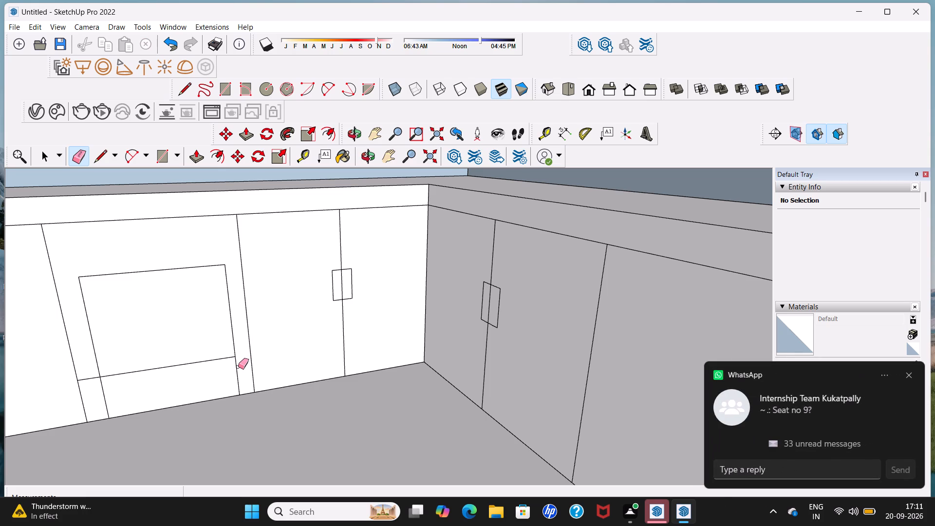
click(238, 371)
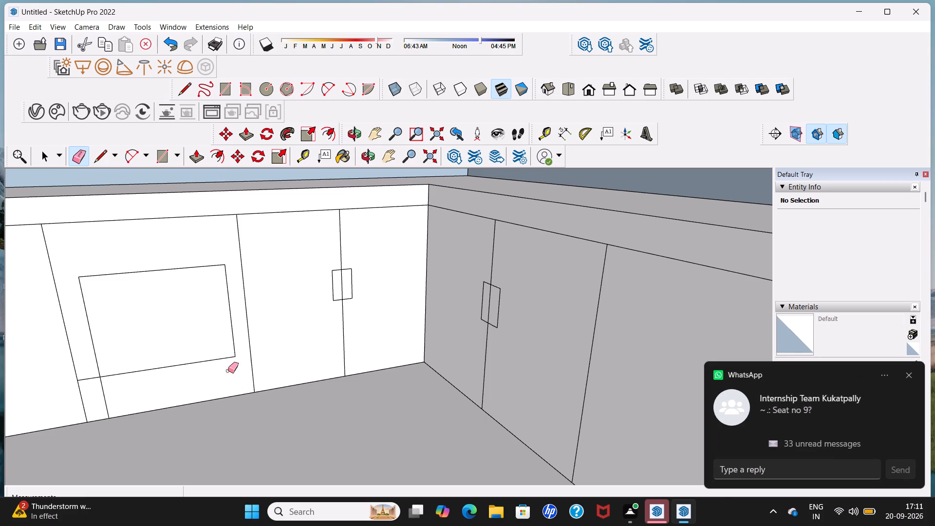
click(107, 402)
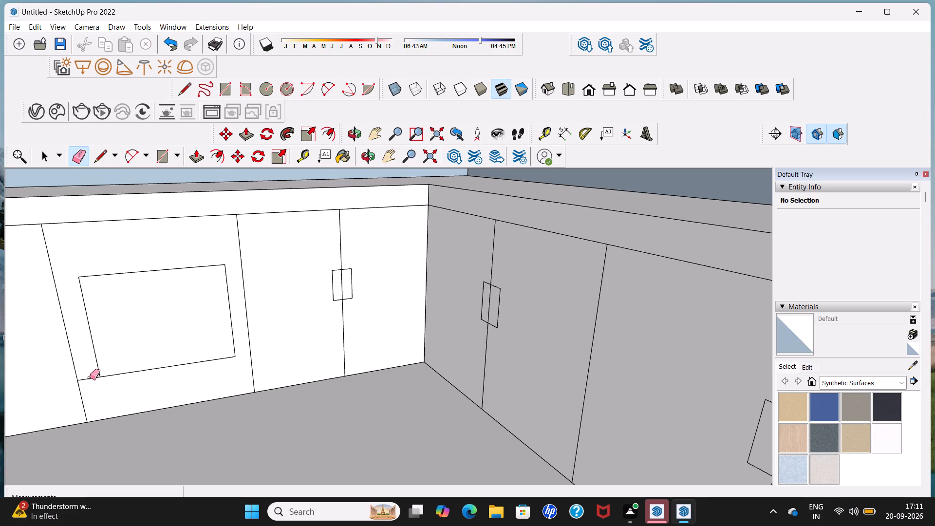
click(89, 379)
scroll(89, 376, down, 11)
key(space)
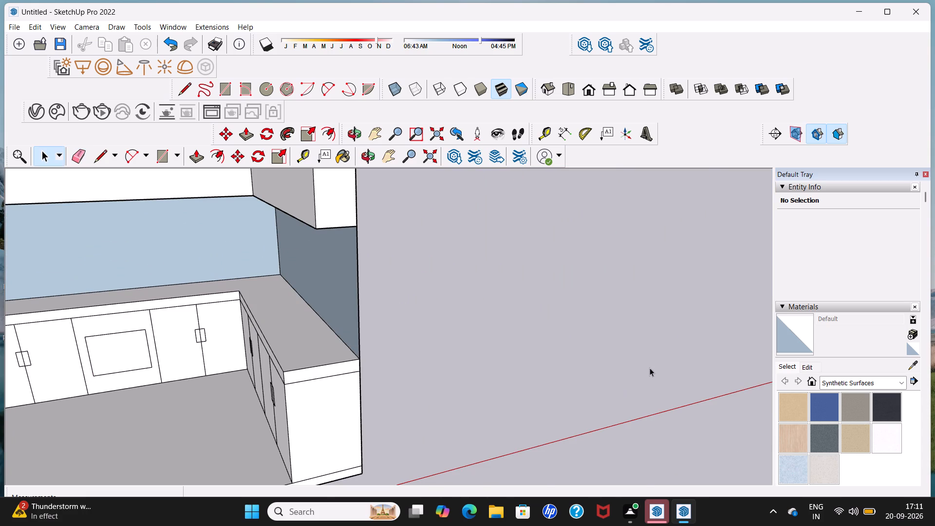
click(650, 357)
Inspect the base cabinet fronts from several sides and examine the undivided front of the left wall's upper cabinet.
middle_drag(240, 399, 384, 368)
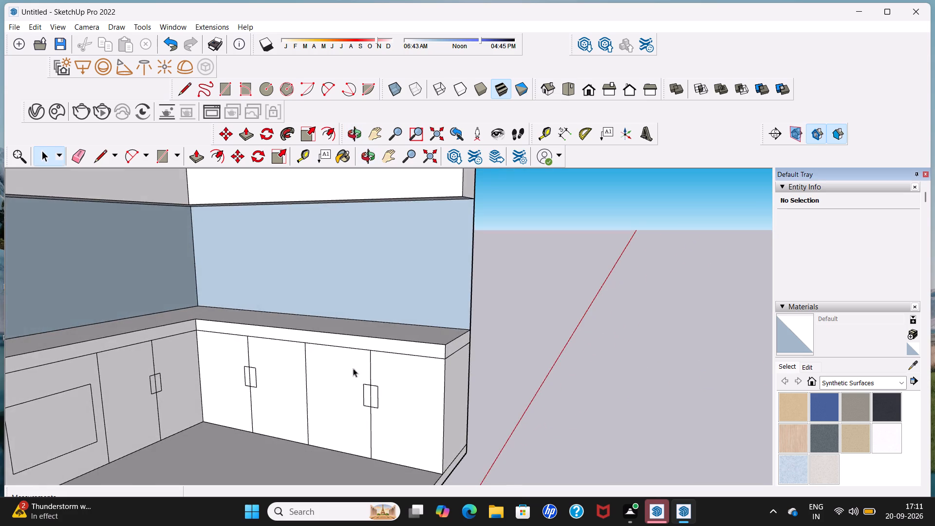
scroll(323, 365, down, 6)
middle_drag(314, 370, 163, 395)
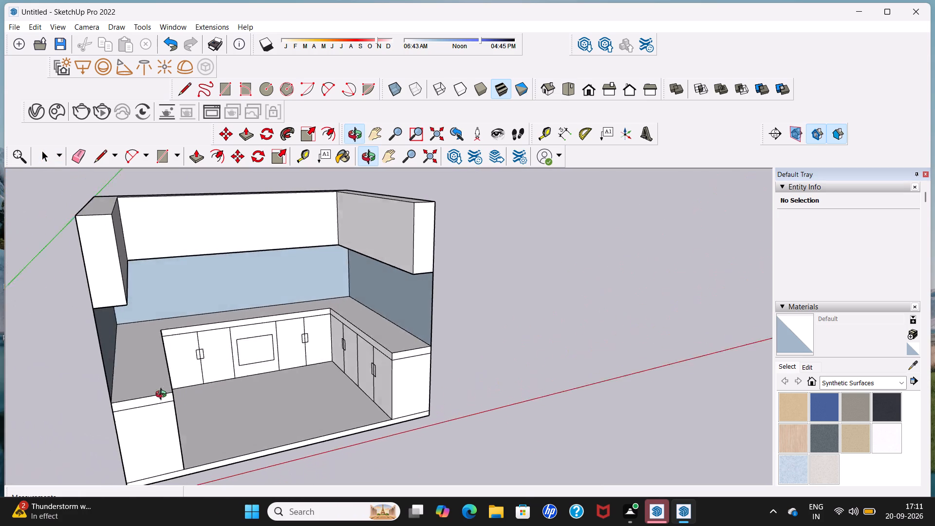
middle_drag(163, 395, 122, 389)
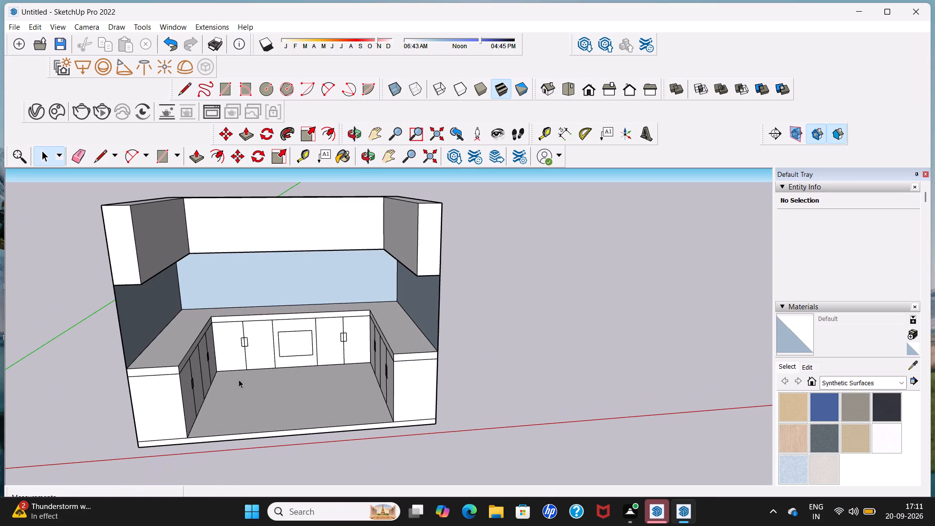
middle_drag(252, 376, 215, 391)
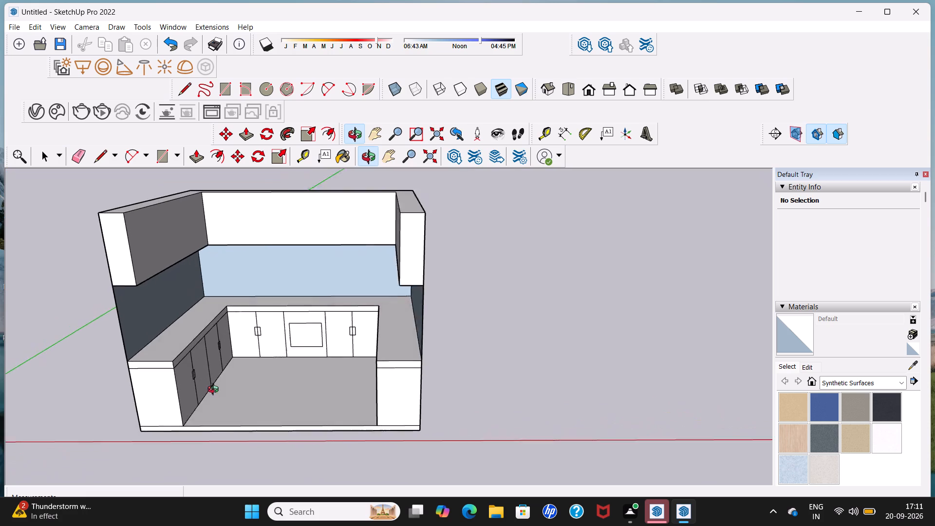
middle_drag(215, 391, 195, 393)
scroll(243, 282, up, 3)
middle_drag(243, 282, 170, 342)
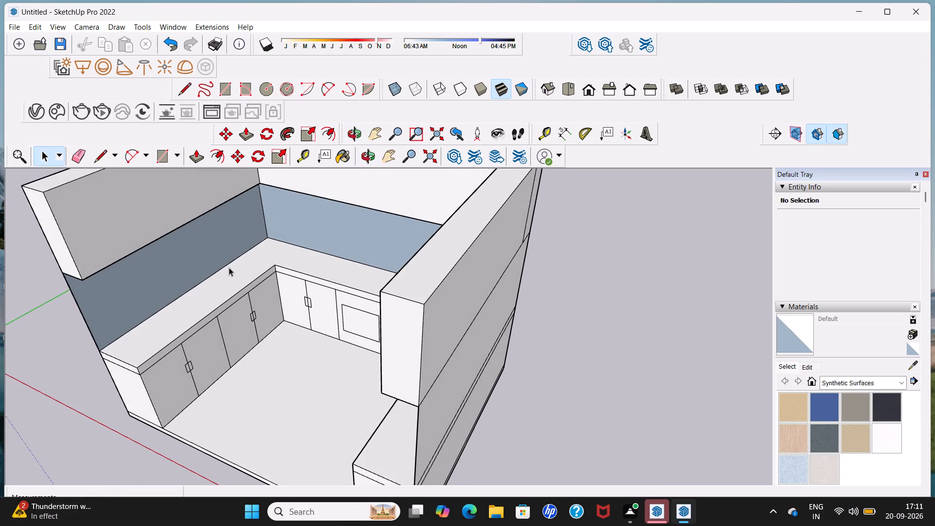
middle_drag(229, 267, 178, 305)
middle_drag(219, 260, 218, 249)
scroll(218, 249, up, 1)
scroll(199, 204, down, 6)
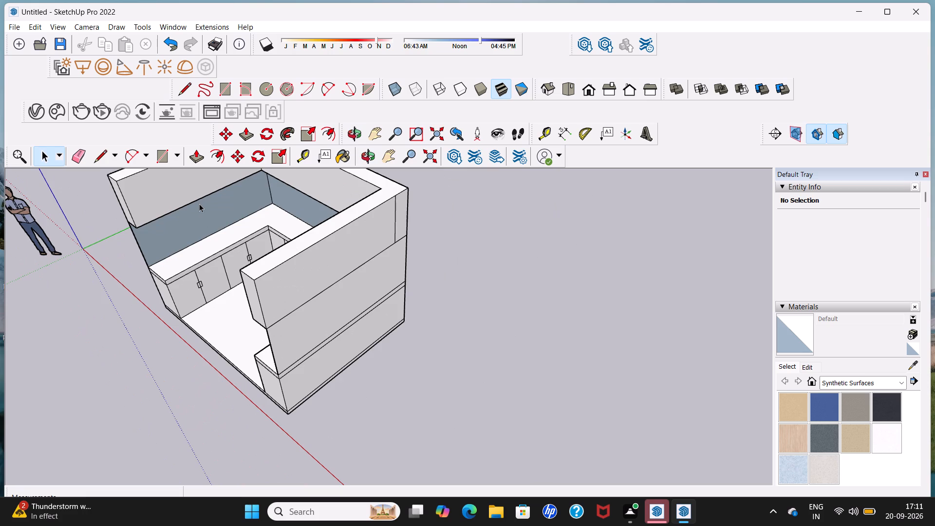
scroll(199, 204, down, 4)
shift+middle_drag(199, 204, 332, 225)
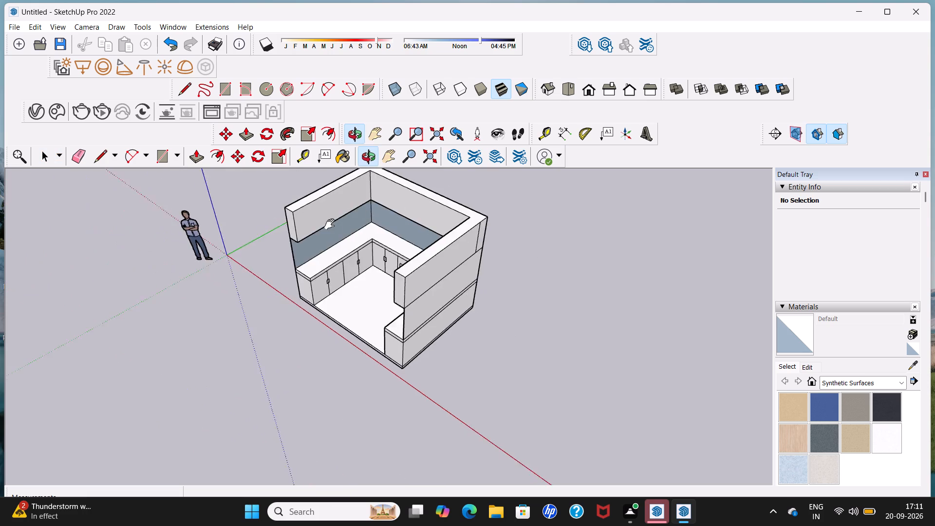
shift+middle_drag(332, 225, 343, 327)
shift+middle_drag(345, 315, 283, 315)
scroll(283, 315, up, 7)
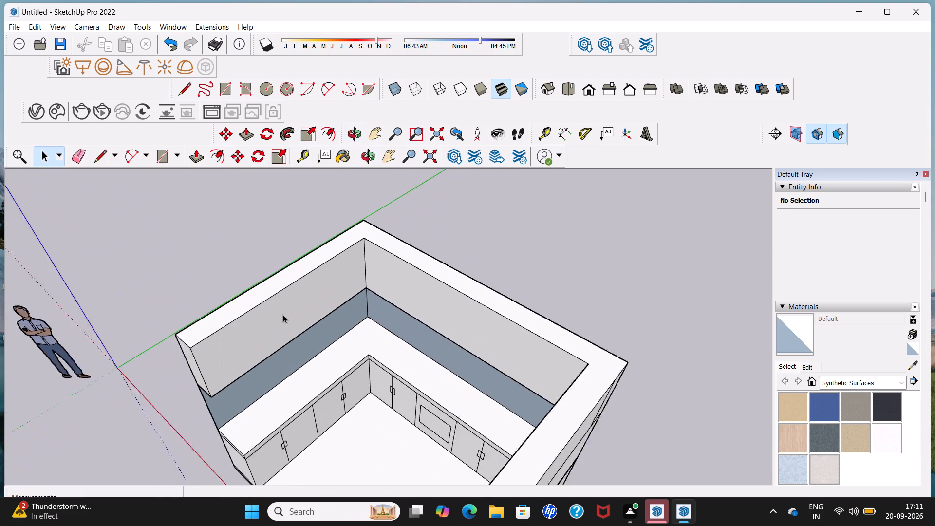
scroll(283, 315, up, 1)
middle_drag(277, 330, 220, 287)
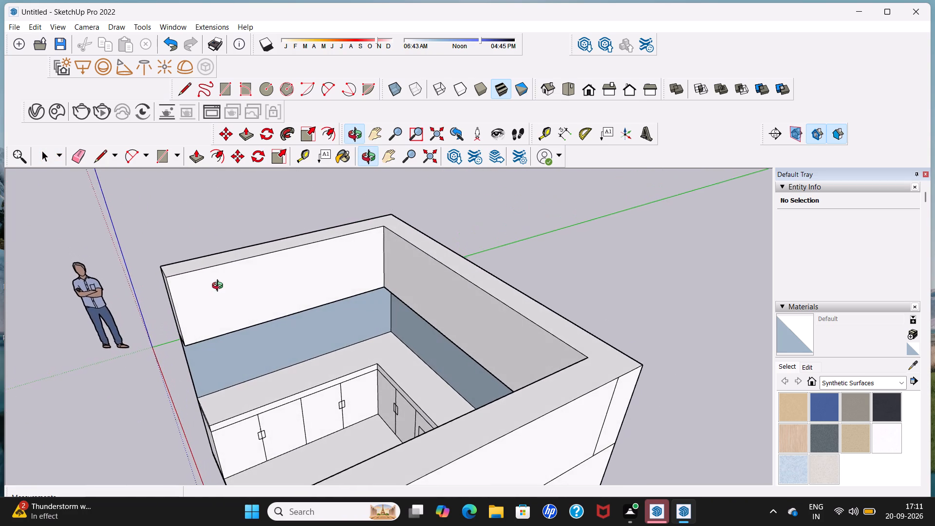
middle_drag(220, 287, 158, 291)
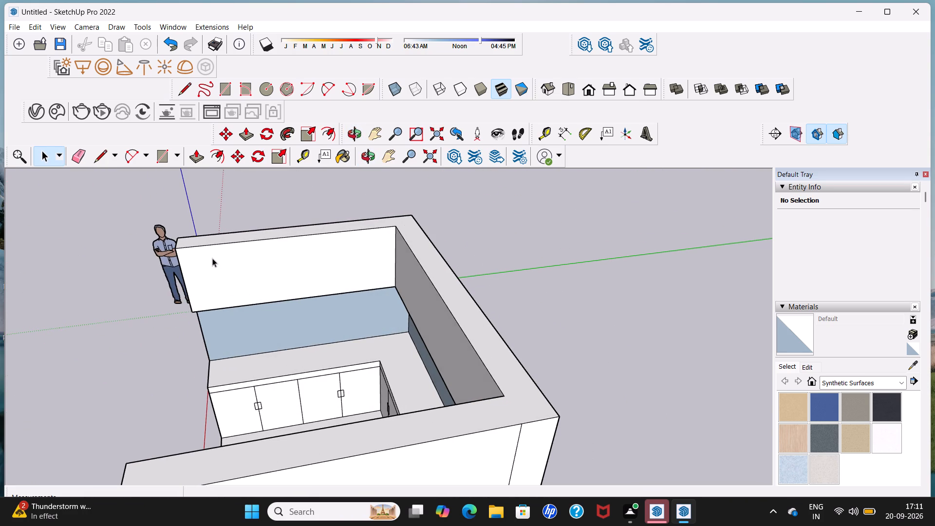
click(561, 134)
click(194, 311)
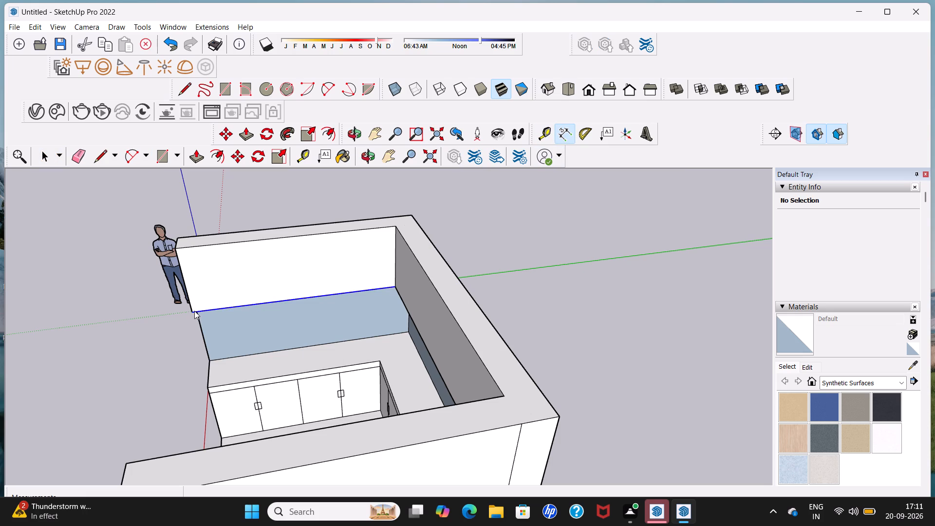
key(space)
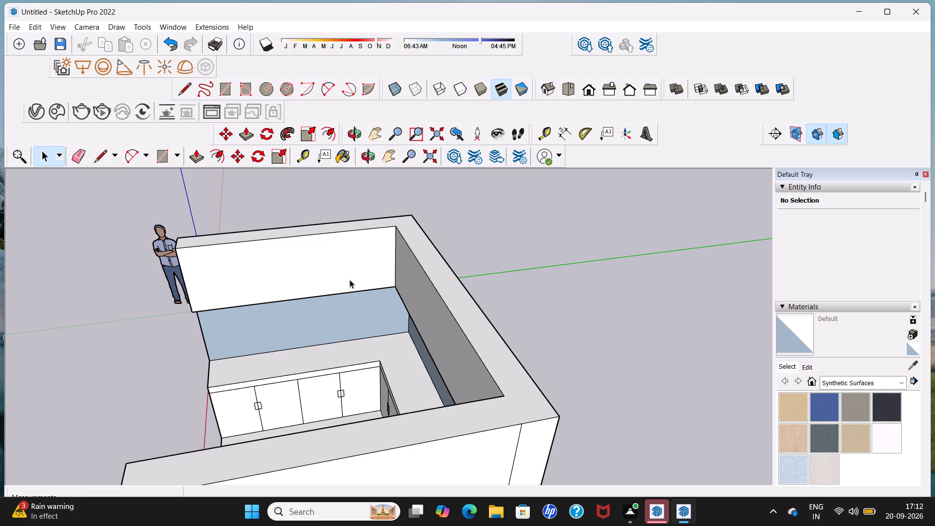
Divide the left upper cabinet's front with two full-height vertical lines at 3' intervals, measured from its open end.
click(186, 92)
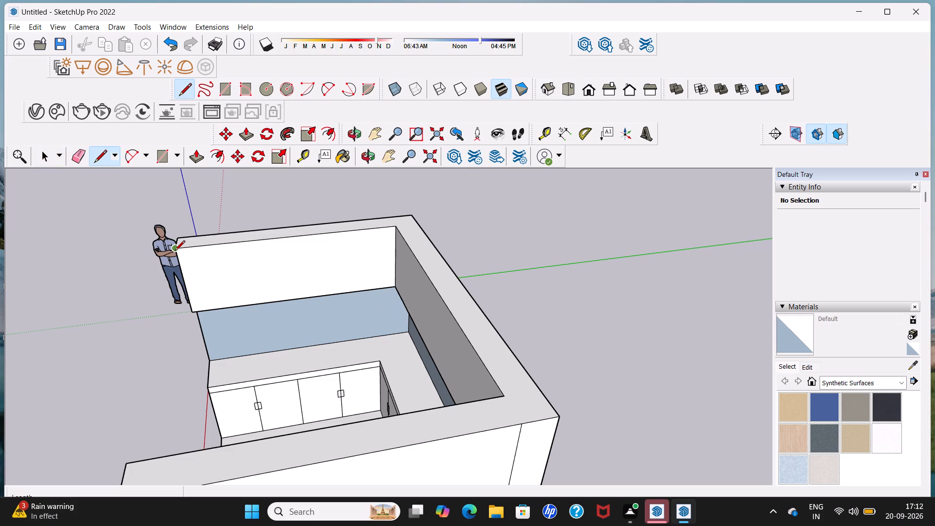
click(175, 248)
key(3)
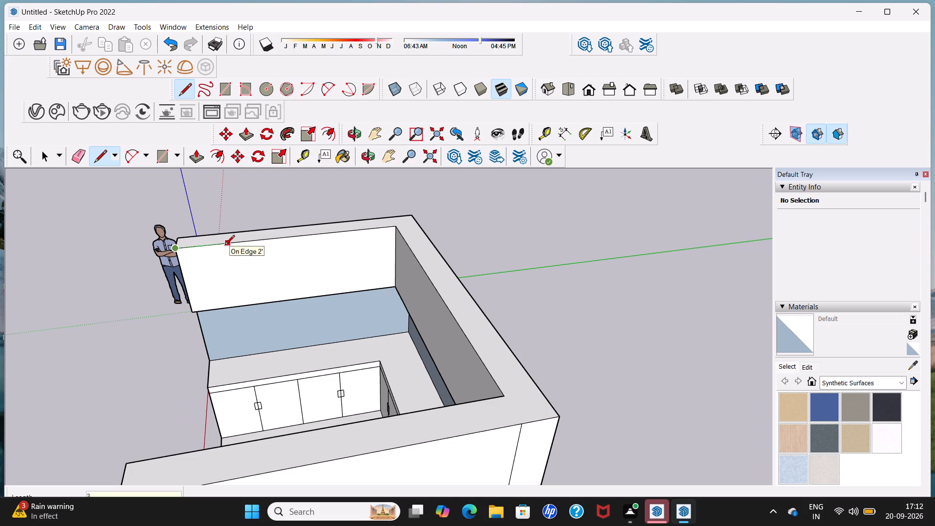
key(apostrophe)
key(Return)
click(255, 241)
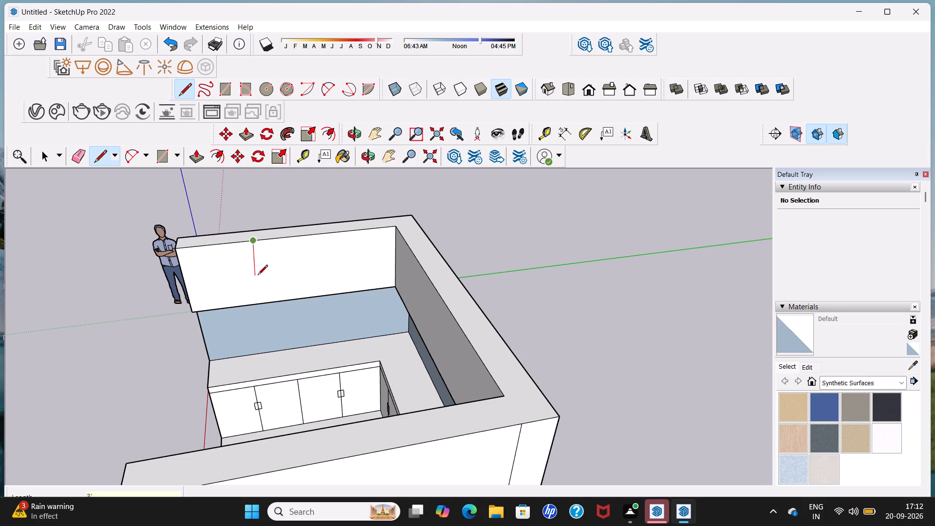
click(260, 307)
click(252, 241)
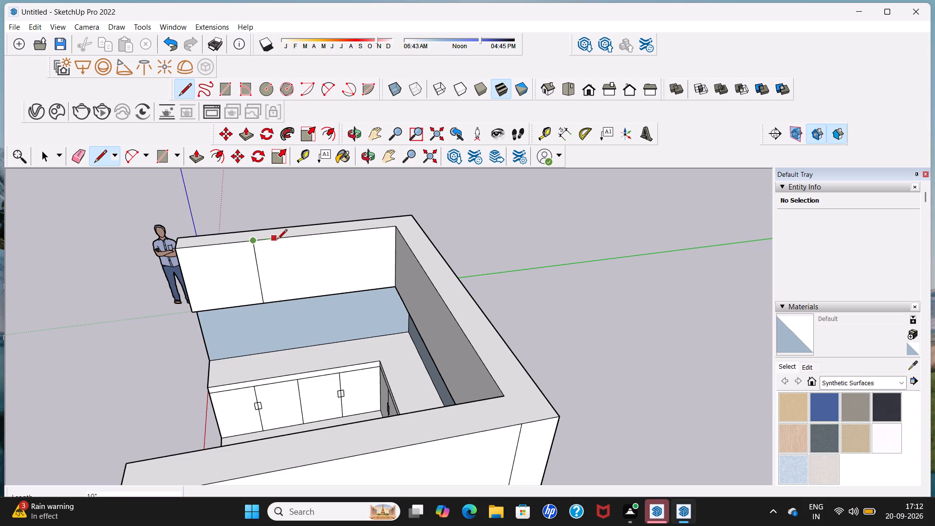
text(3')
key(Return)
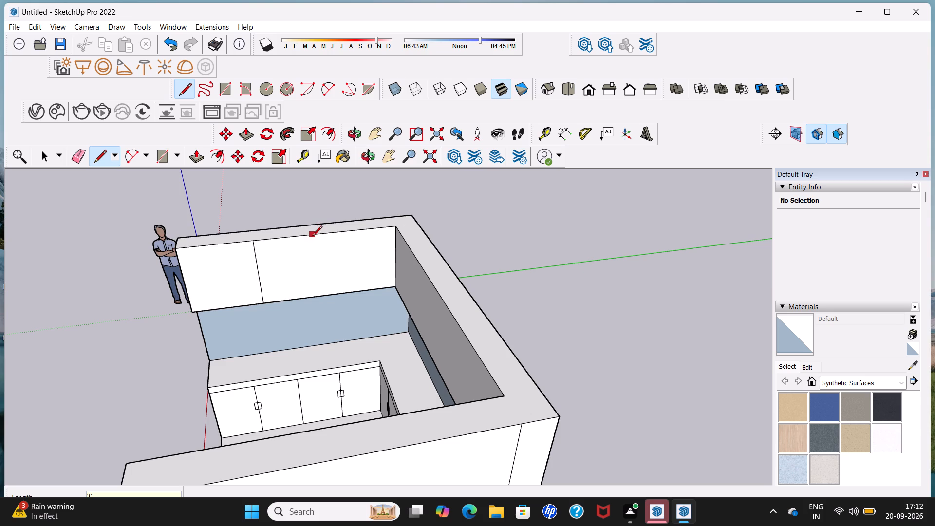
click(326, 236)
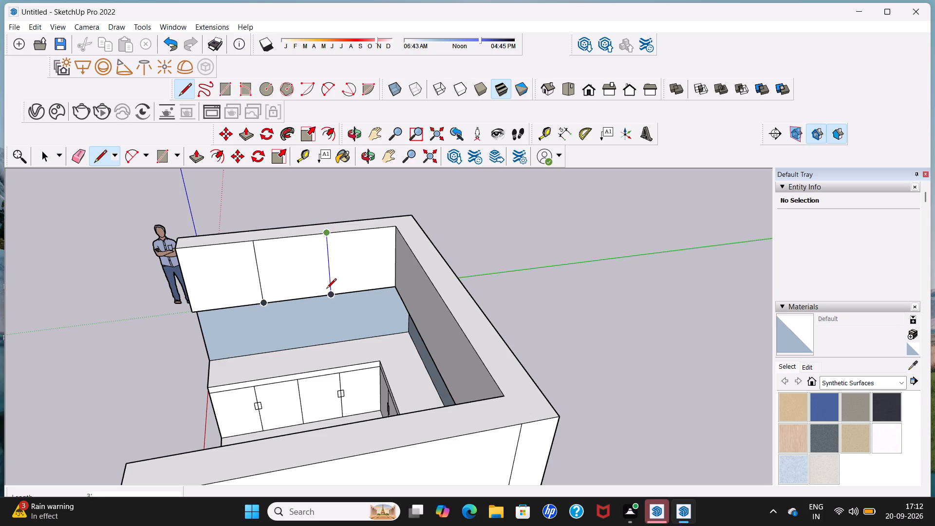
click(326, 294)
Draw four lines inset from the edges of the left upper cabinet's open-end panel, outlining an inner rectangle about 2' 4 3/8" wide.
scroll(189, 258, up, 5)
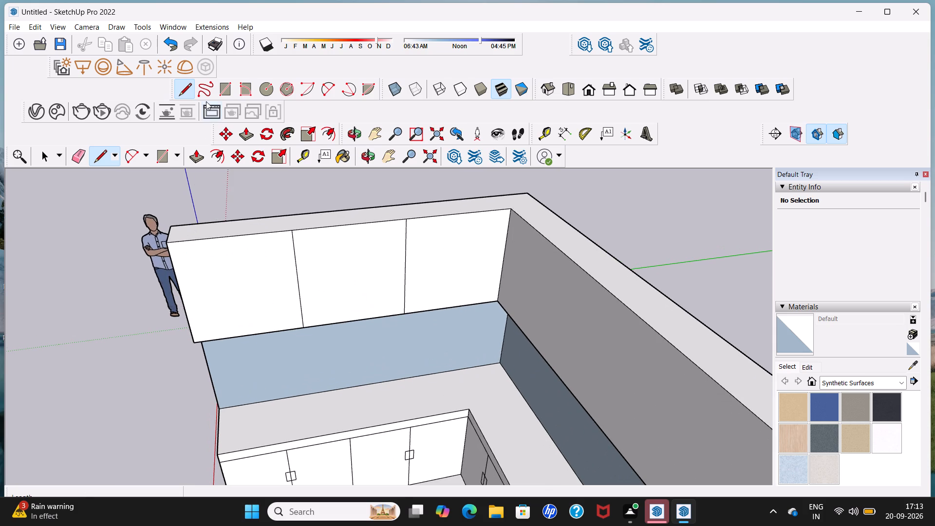
click(179, 93)
click(181, 244)
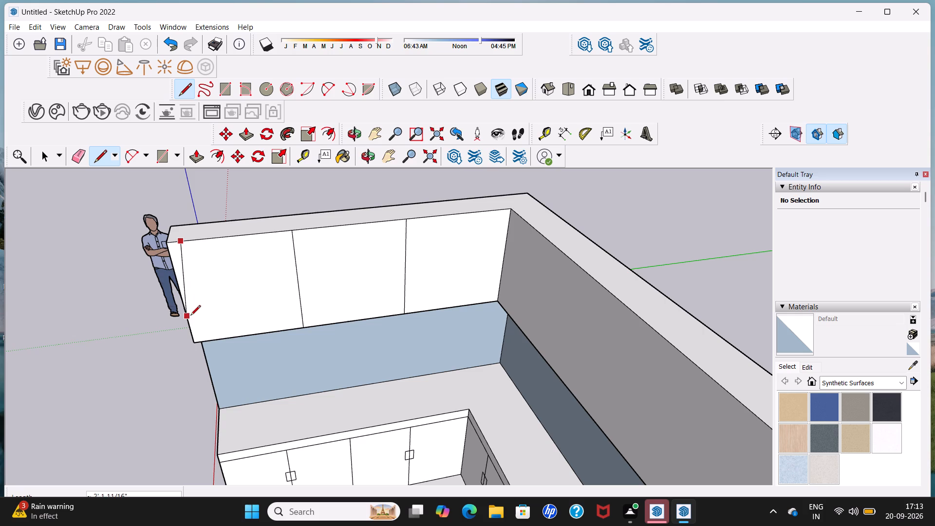
click(205, 341)
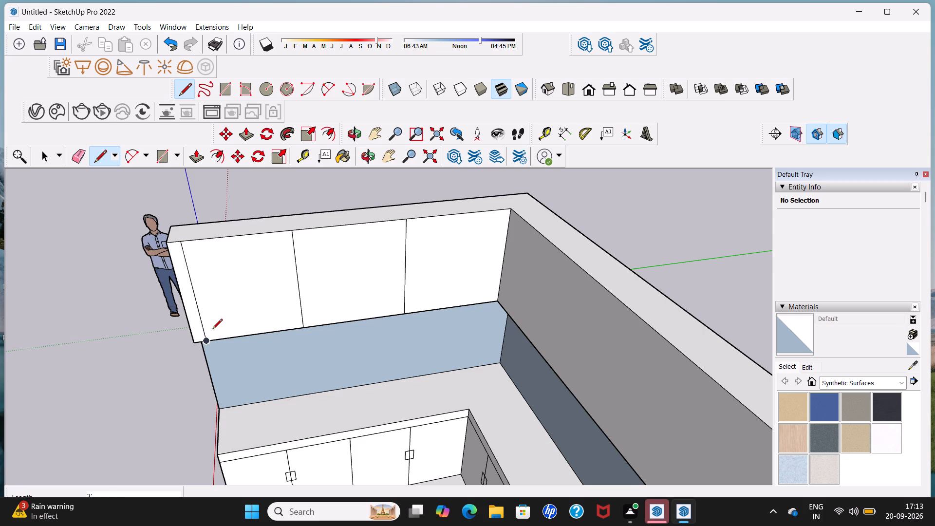
click(206, 332)
click(296, 317)
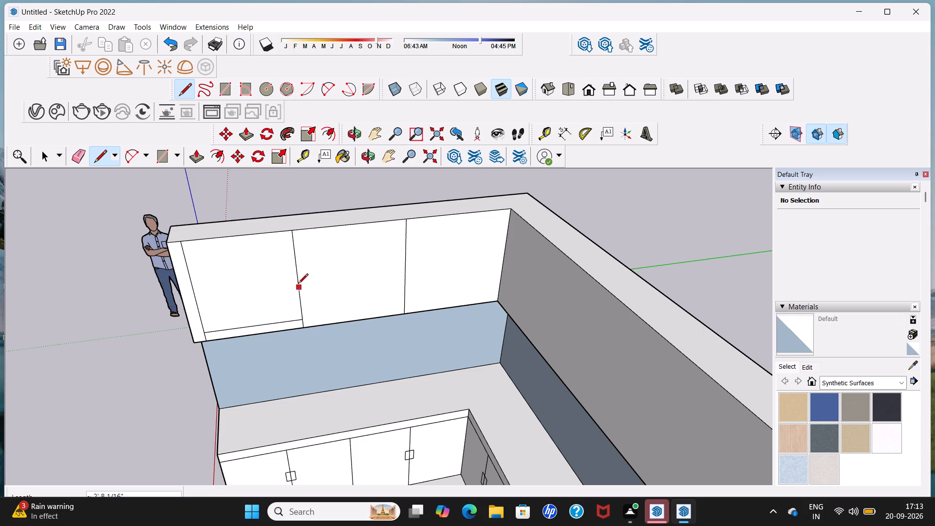
click(280, 235)
click(288, 321)
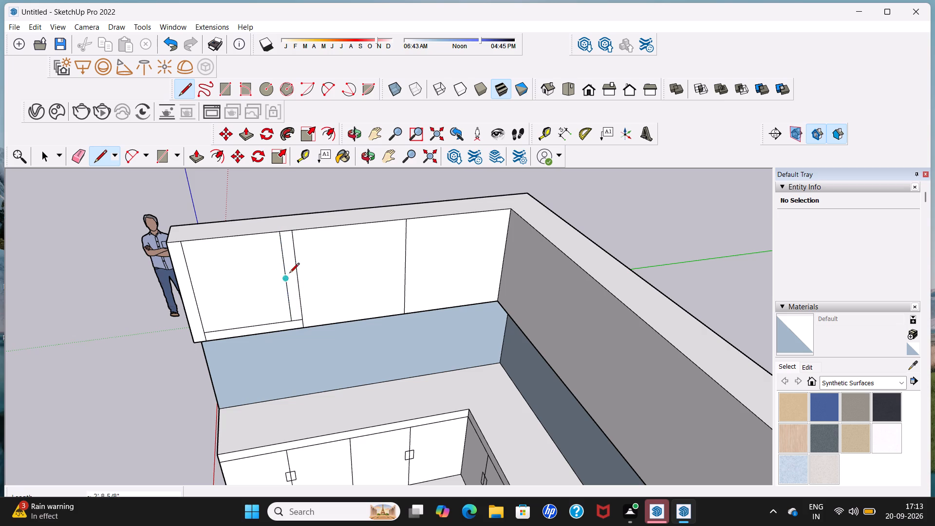
click(280, 243)
click(188, 253)
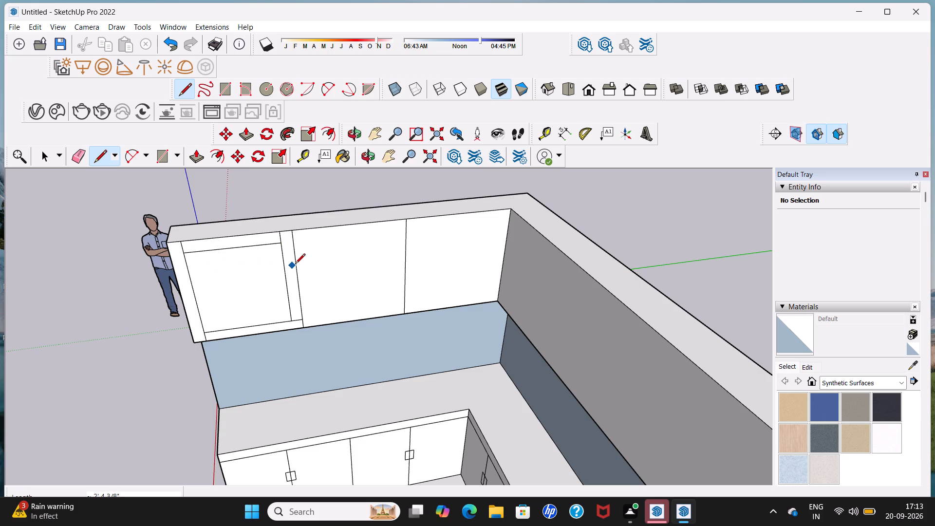
key(space)
Erase the line ends extending past the inner rectangle on the left upper cabinet's open-end panel, leaving only the rectangle.
click(72, 157)
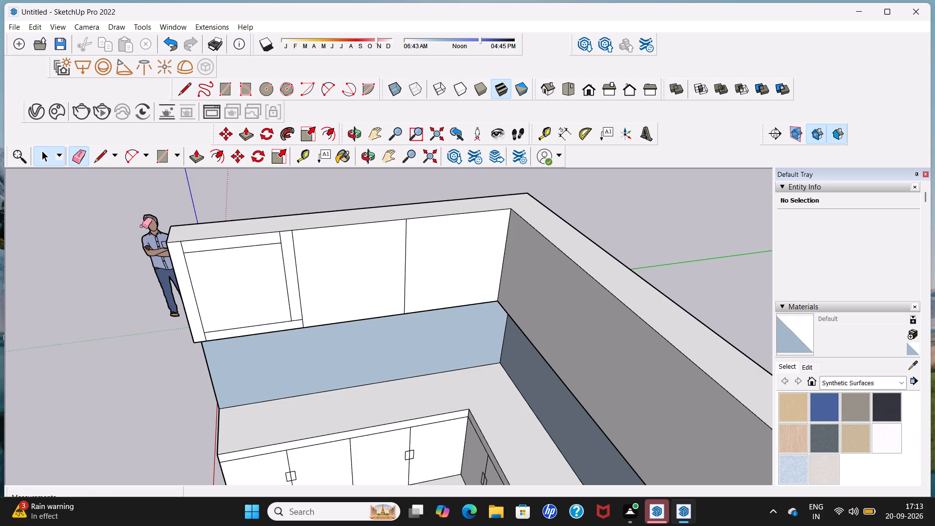
scroll(183, 254, up, 5)
click(184, 248)
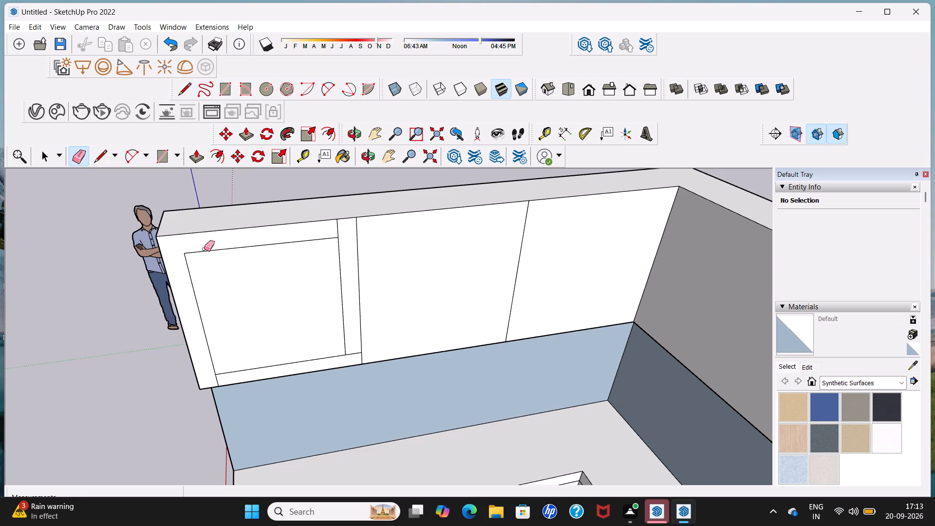
click(338, 229)
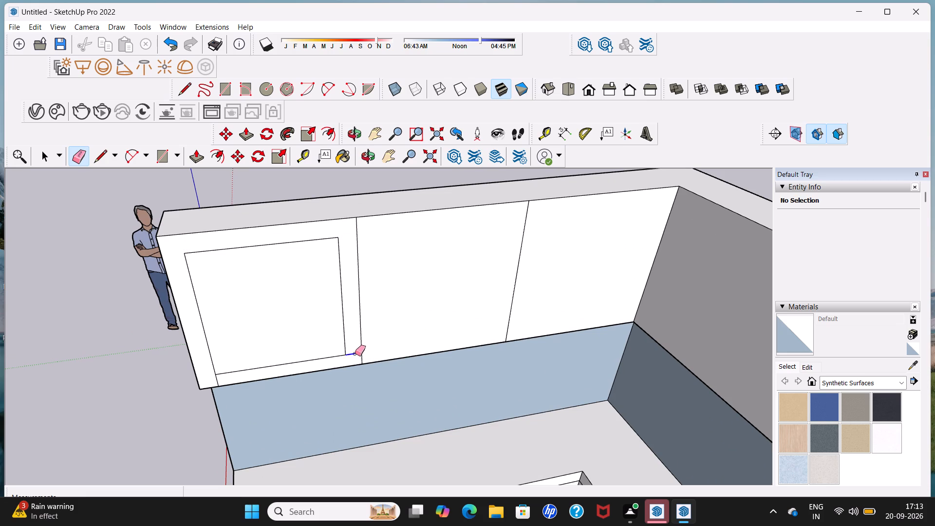
click(355, 354)
scroll(229, 367, up, 4)
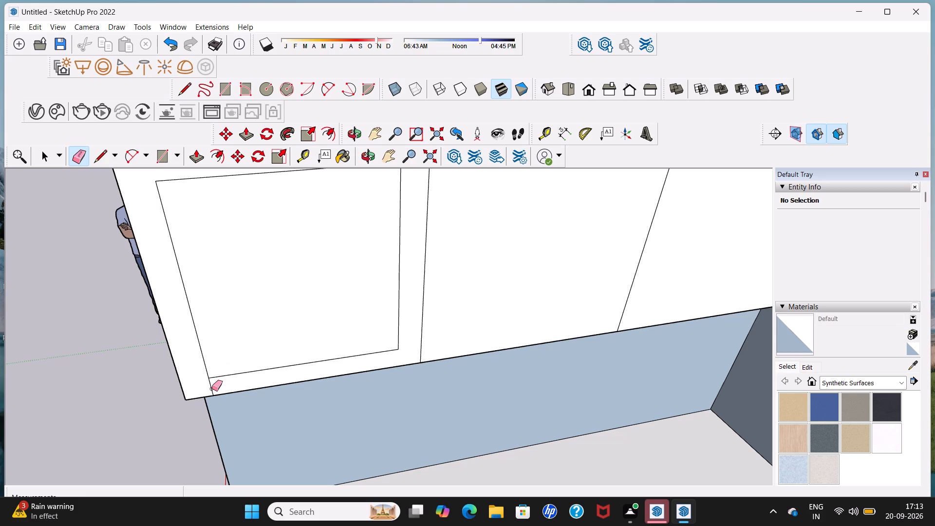
click(212, 389)
scroll(211, 386, down, 10)
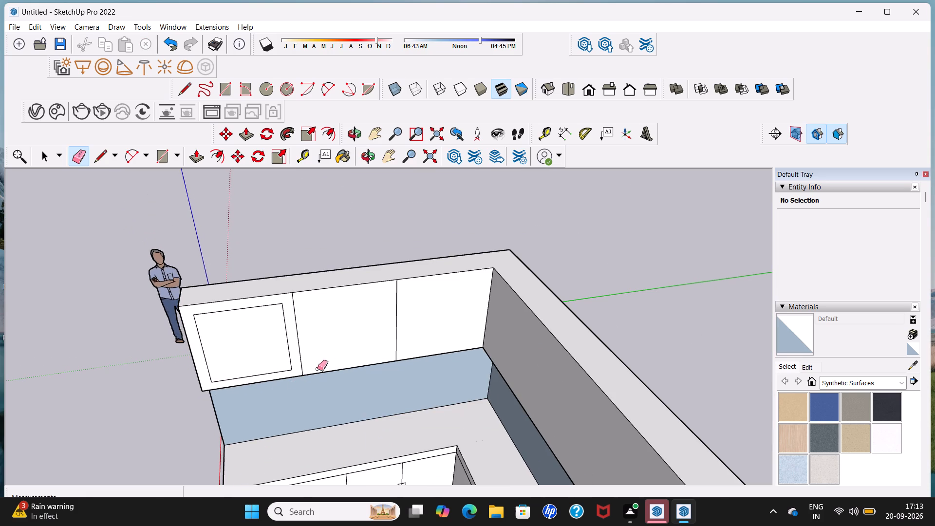
scroll(353, 344, up, 5)
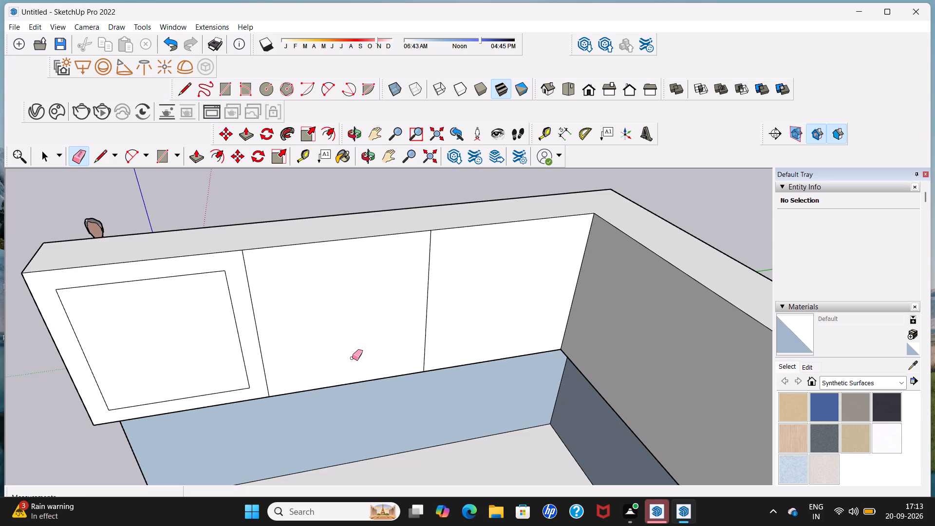
drag(347, 324, 340, 284)
drag(340, 284, 337, 277)
key(space)
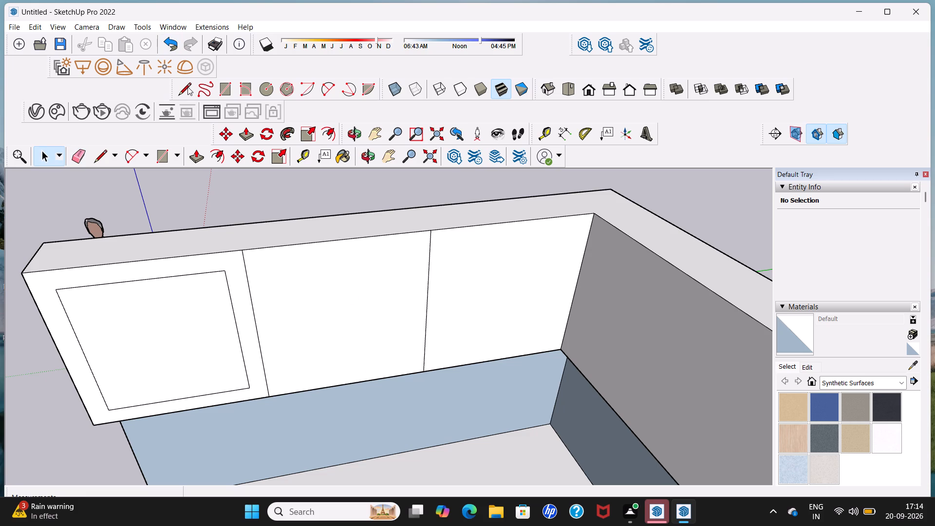
Draw two horizontal lines across the left upper cabinet's middle panel, just inside its top and bottom edges, each about 3' long.
click(187, 88)
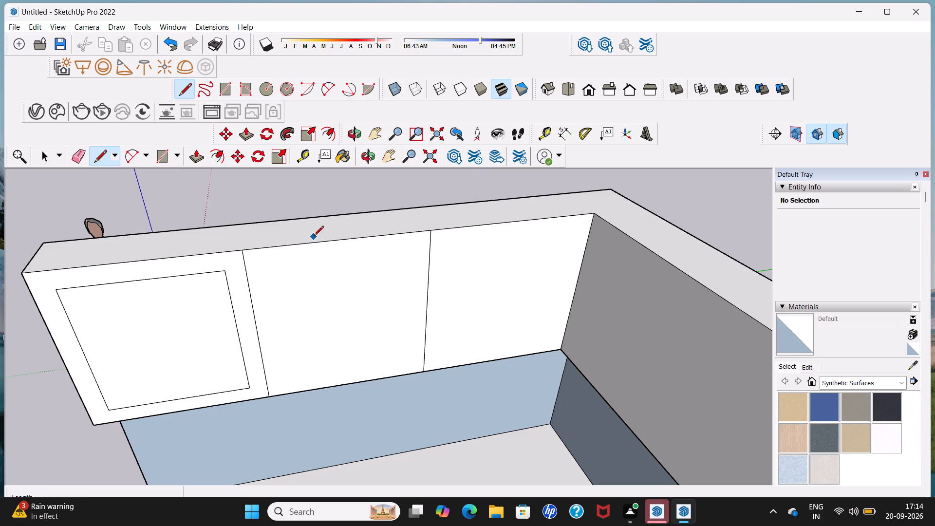
click(247, 269)
click(430, 249)
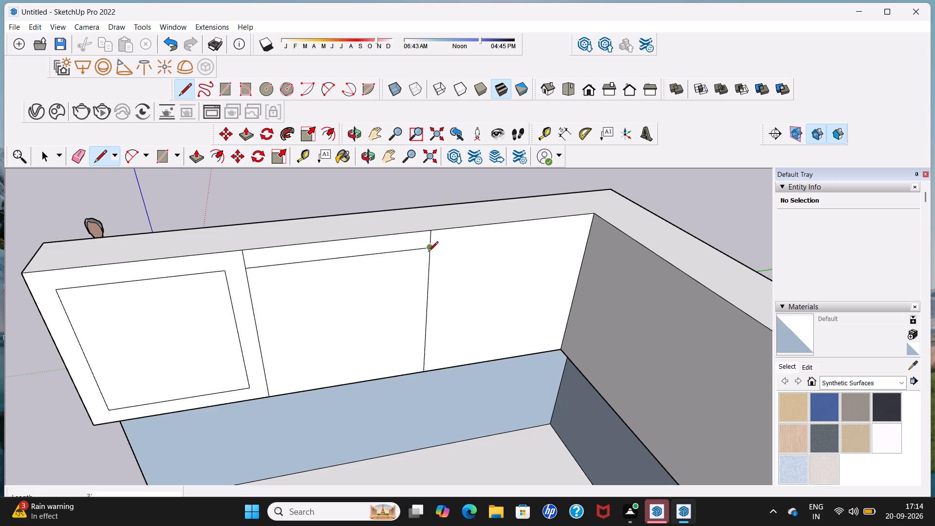
click(270, 384)
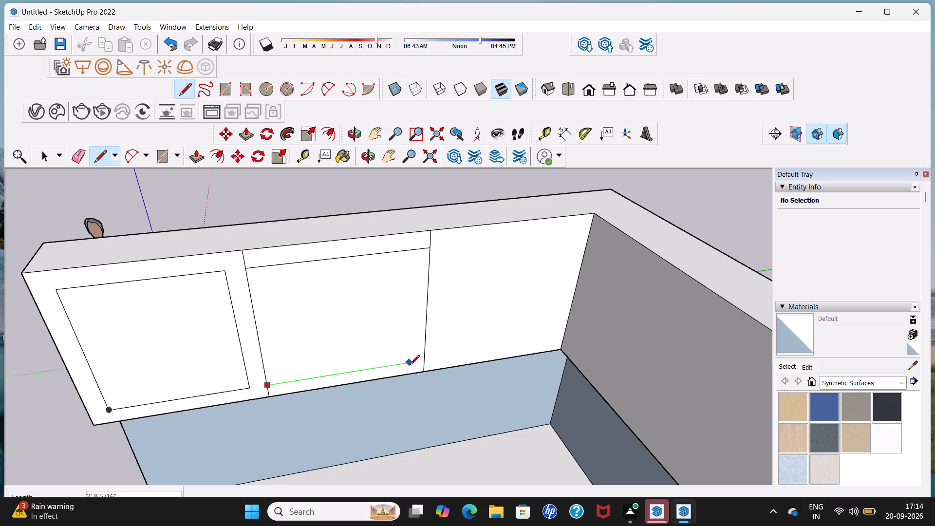
click(422, 360)
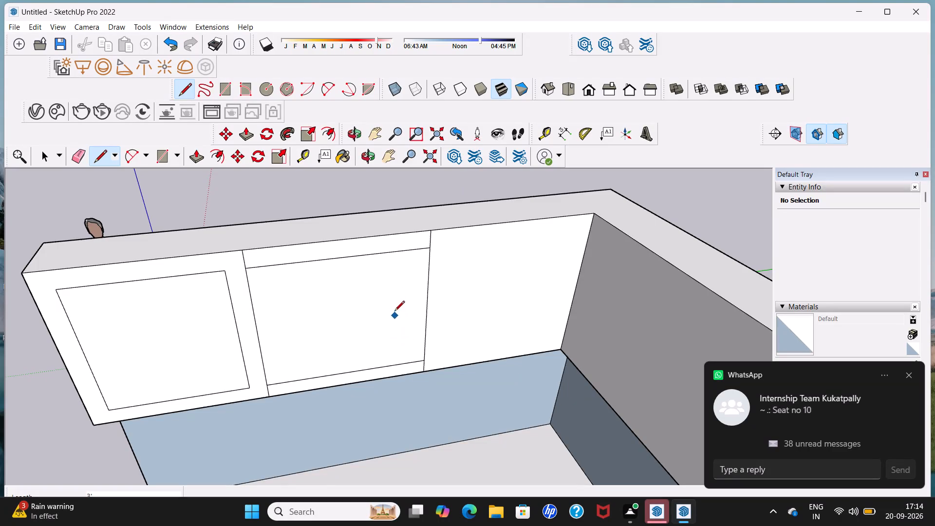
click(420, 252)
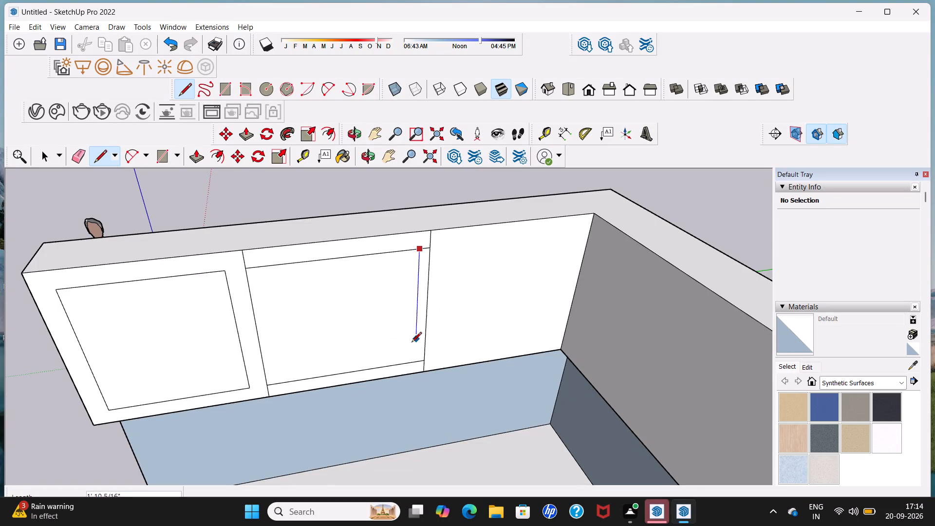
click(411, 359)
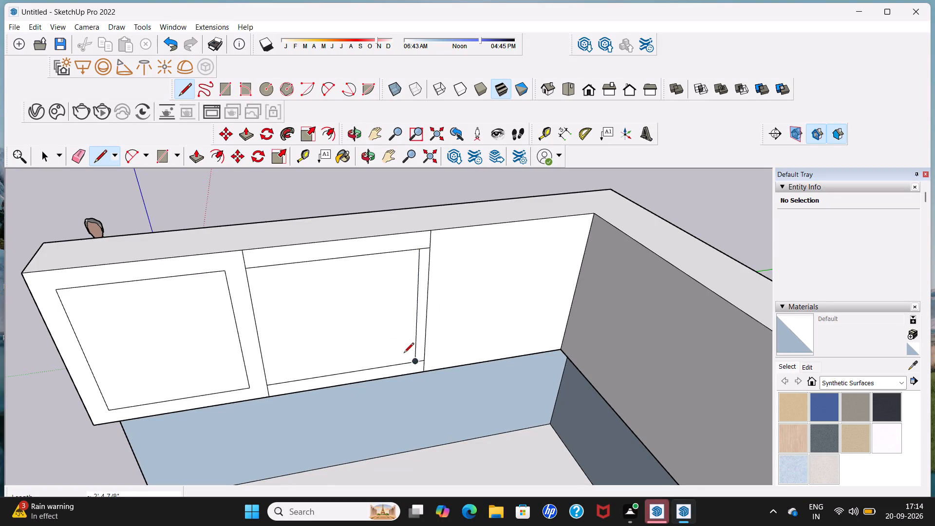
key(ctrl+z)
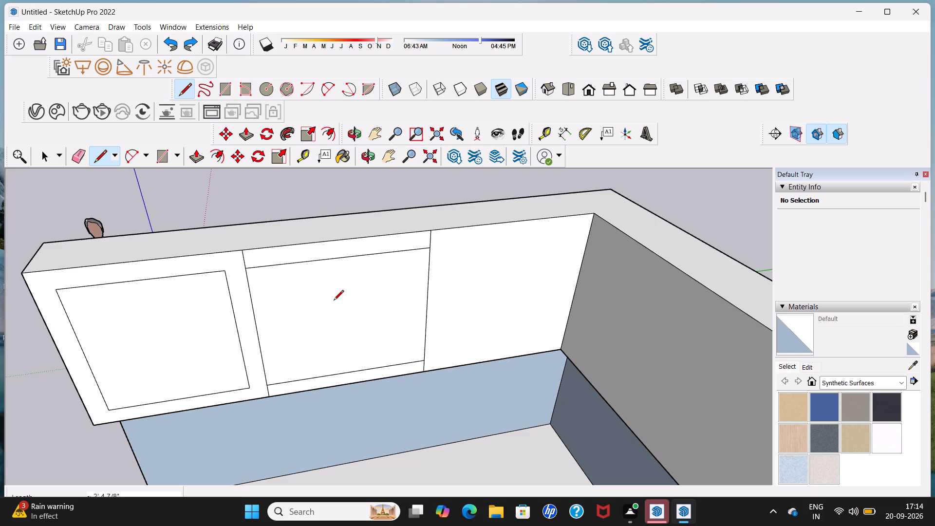
Draw two vertical lines about 2' 4 7/8" long between the middle panel's horizontal lines, slightly inside each side edge.
click(413, 253)
click(413, 363)
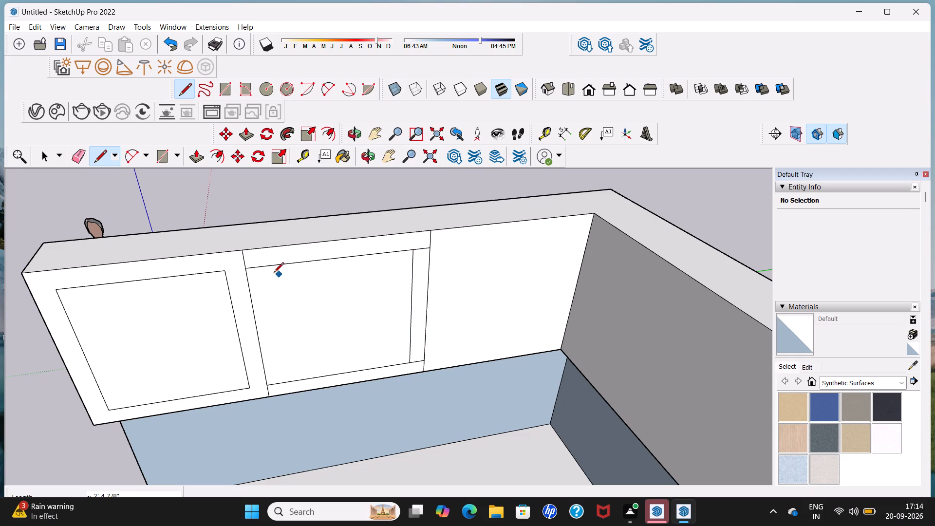
click(264, 268)
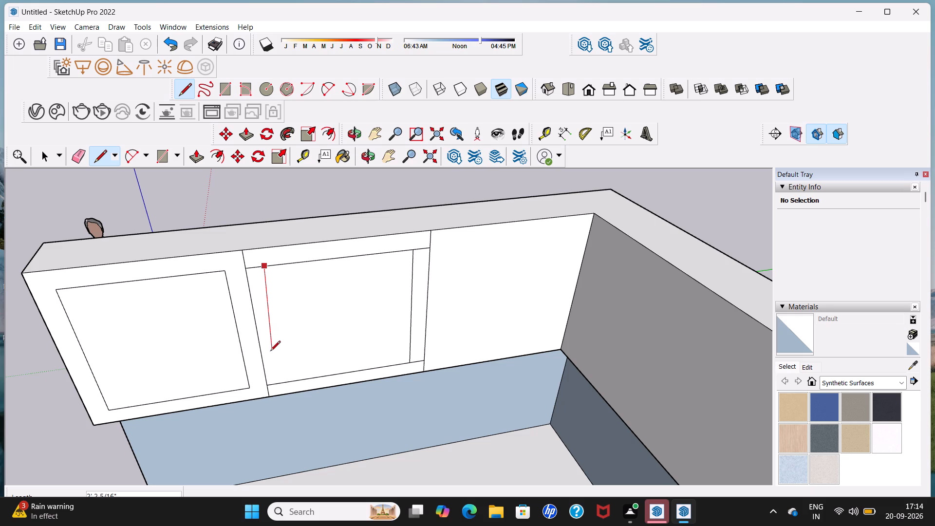
click(280, 382)
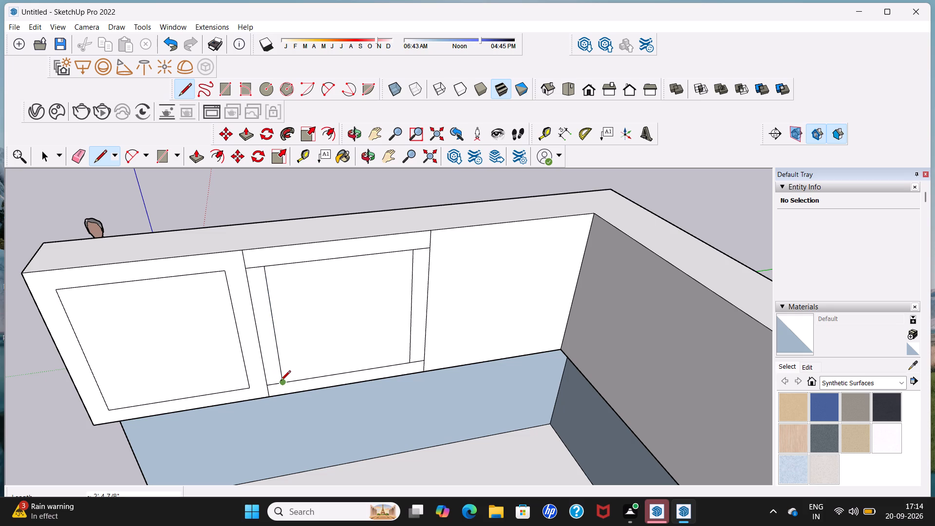
key(space)
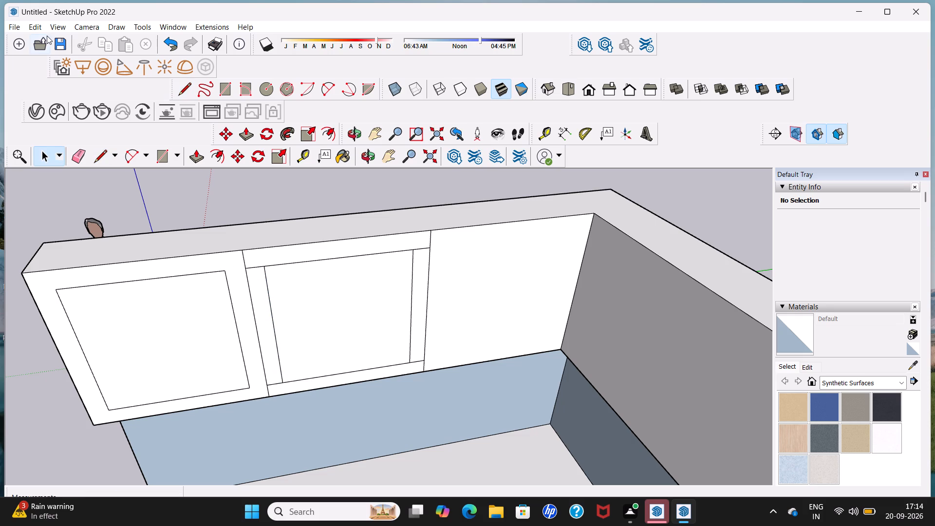
Erase the line ends extending past the inner rectangle on the left upper cabinet's middle panel.
click(78, 152)
scroll(257, 277, up, 5)
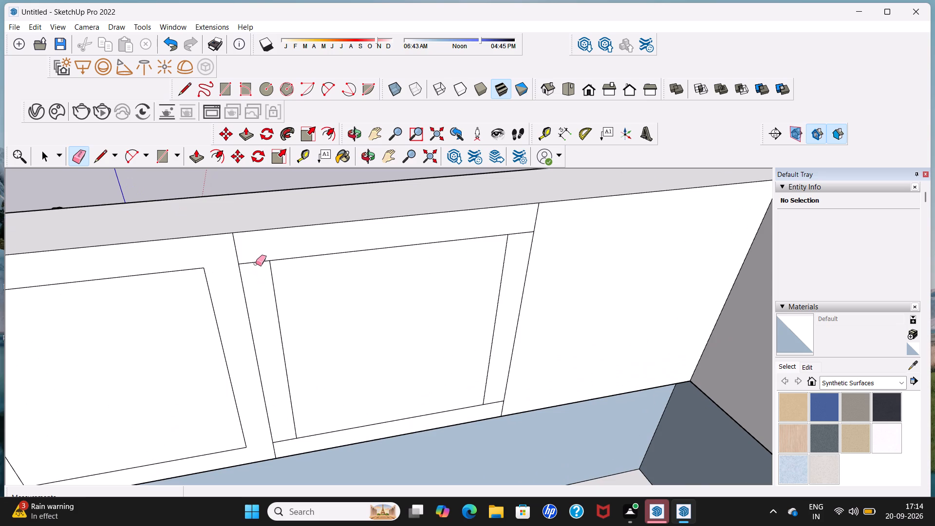
click(256, 262)
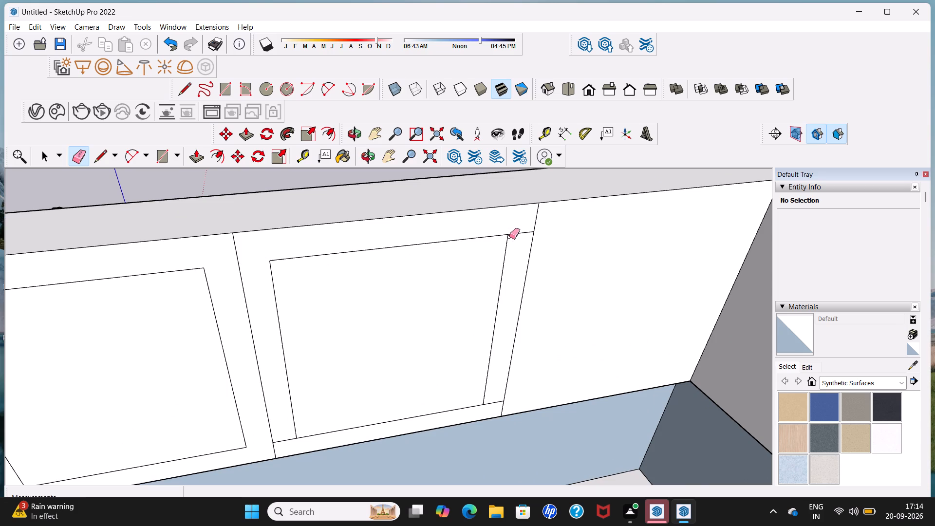
click(514, 235)
click(493, 403)
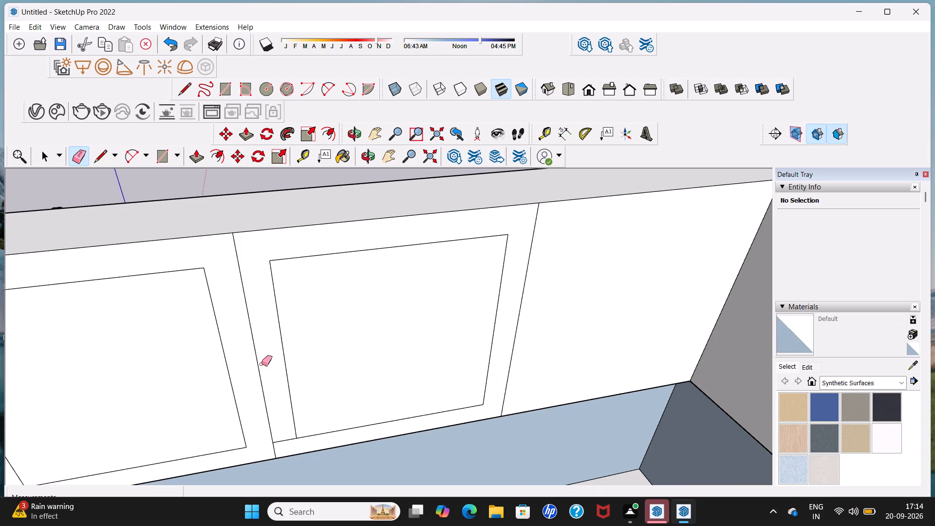
click(285, 441)
Draw two horizontal lines across the left upper cabinet's corner-end panel, just inside its top and bottom edges, each about 3' long.
scroll(433, 341, down, 6)
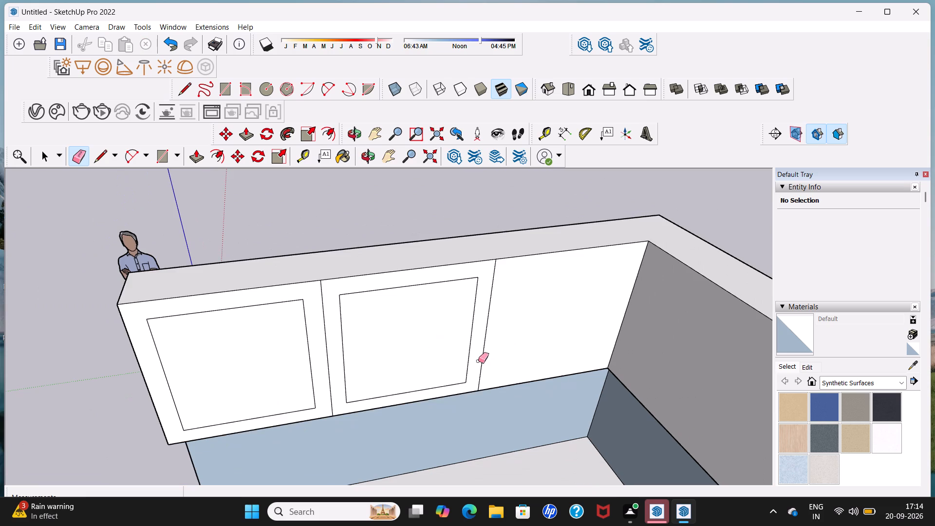
middle_drag(481, 358, 413, 348)
scroll(481, 358, down, 1)
scroll(512, 355, up, 2)
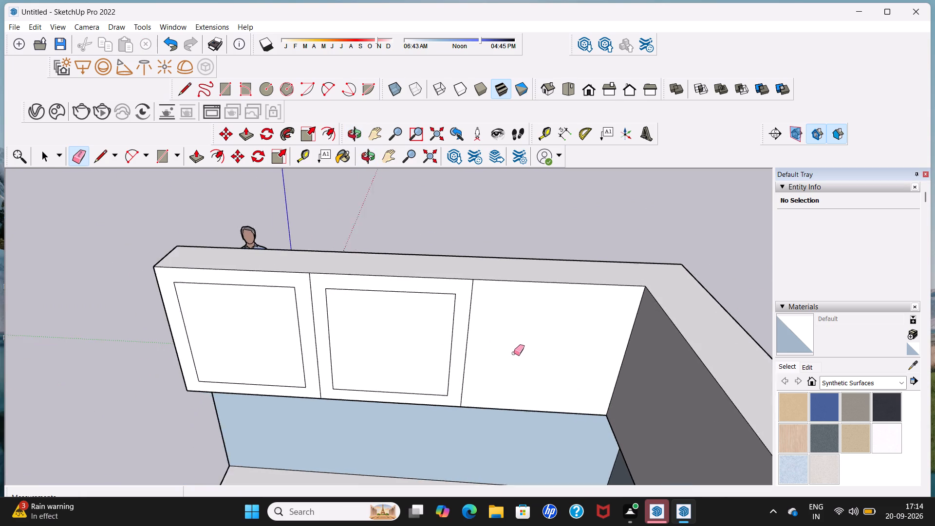
scroll(514, 353, up, 2)
click(188, 88)
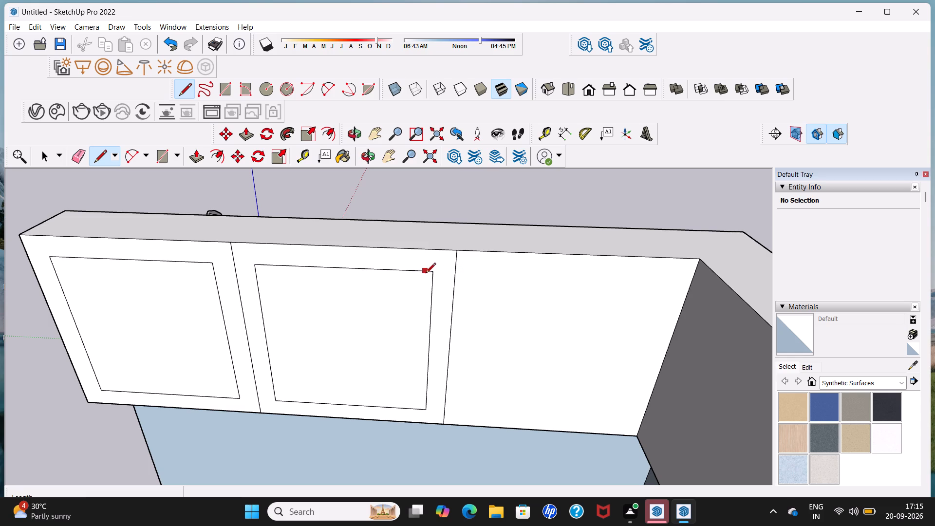
scroll(433, 282, up, 5)
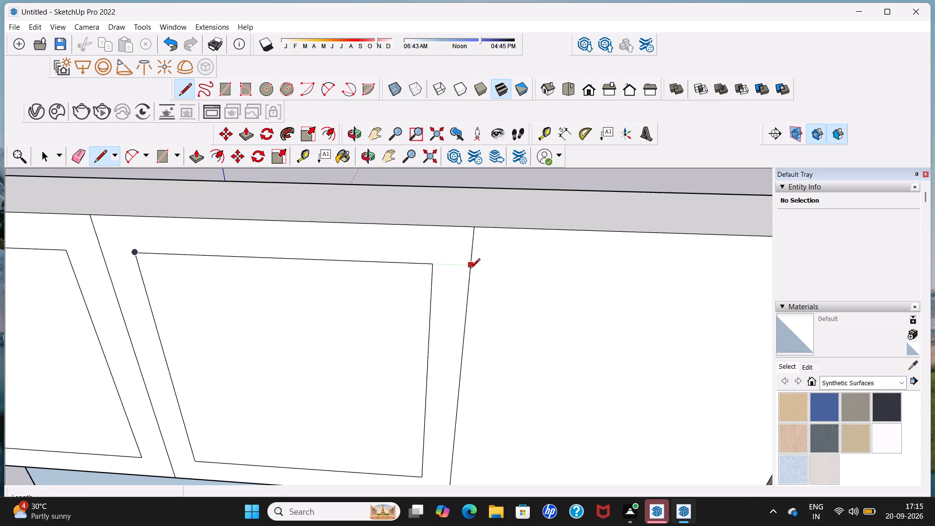
click(471, 271)
scroll(580, 275, down, 5)
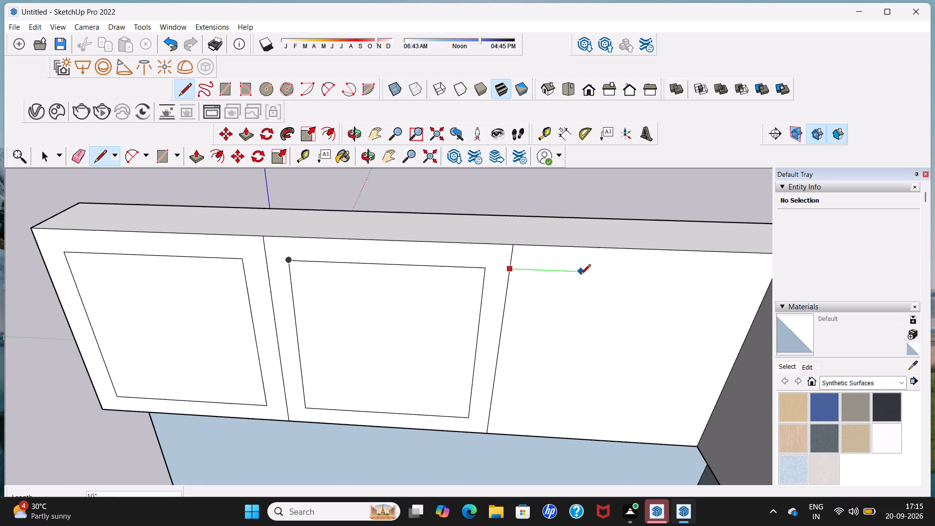
scroll(581, 276, down, 3)
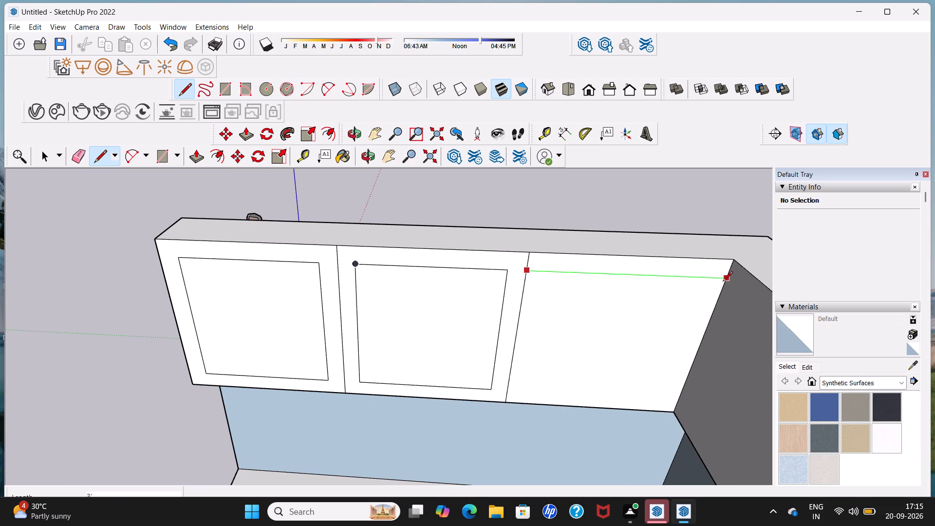
click(723, 282)
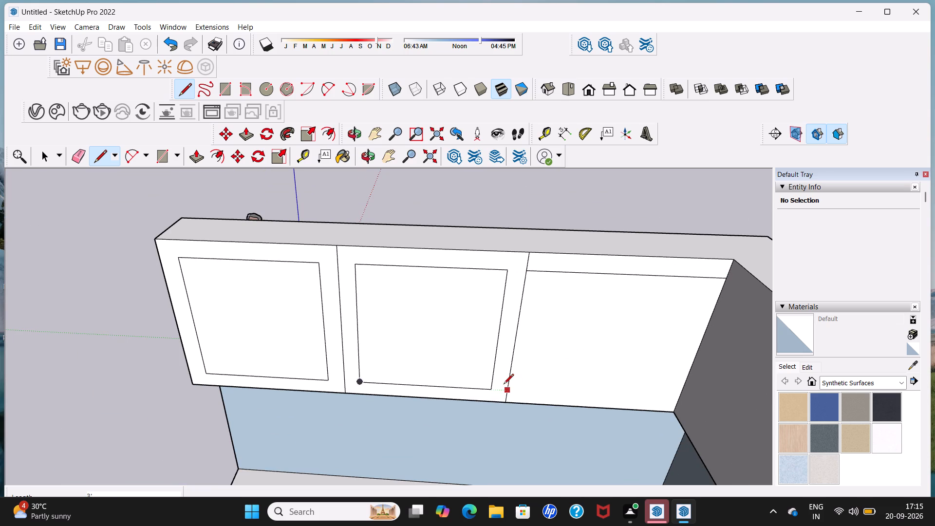
click(510, 386)
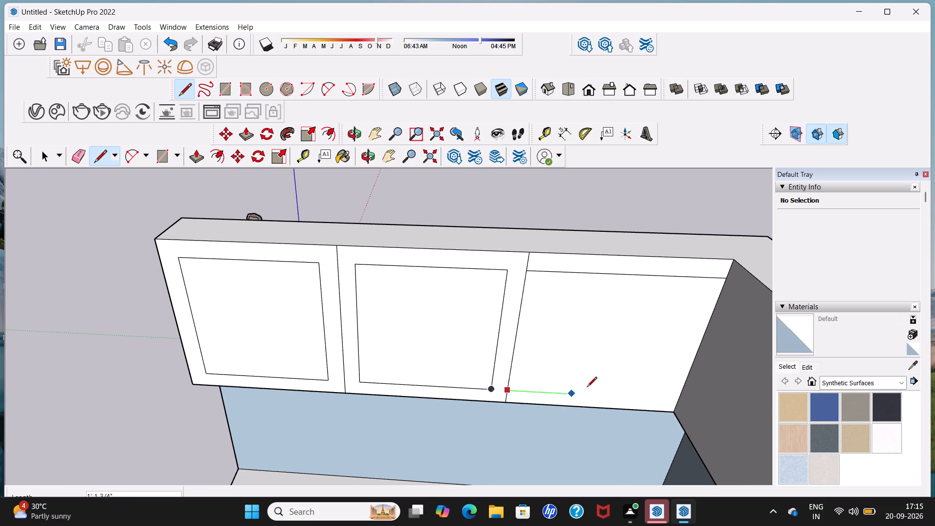
click(675, 394)
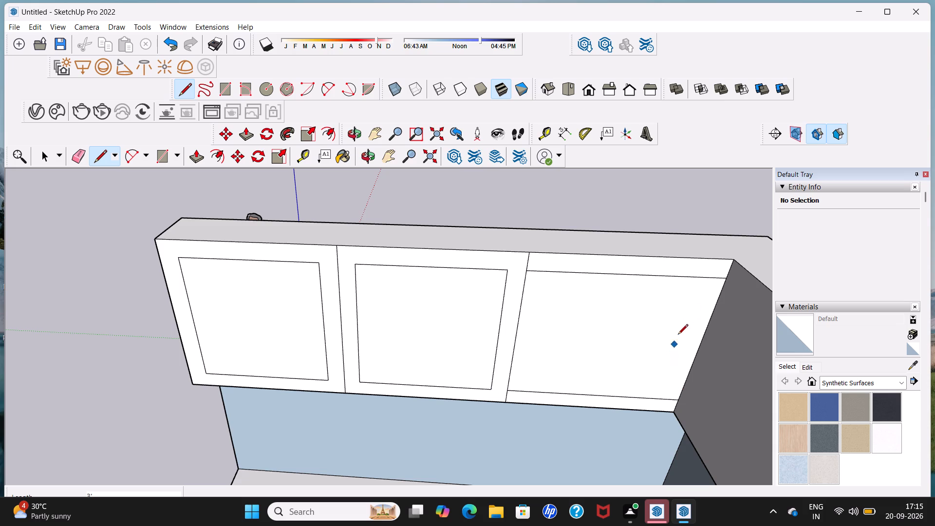
Draw two vertical lines about 2' 4 7/8" long between the corner-end panel's horizontal lines, slightly inside each side edge.
click(705, 280)
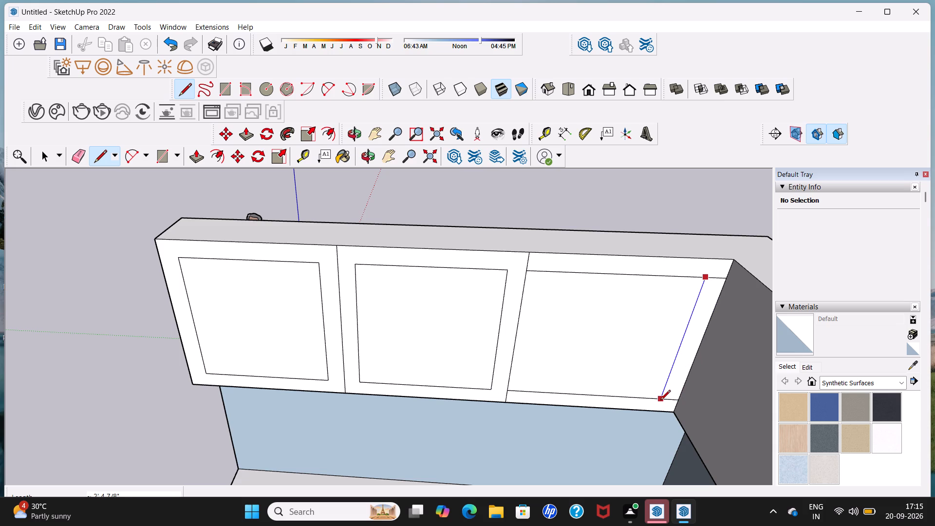
click(660, 401)
scroll(545, 274, up, 4)
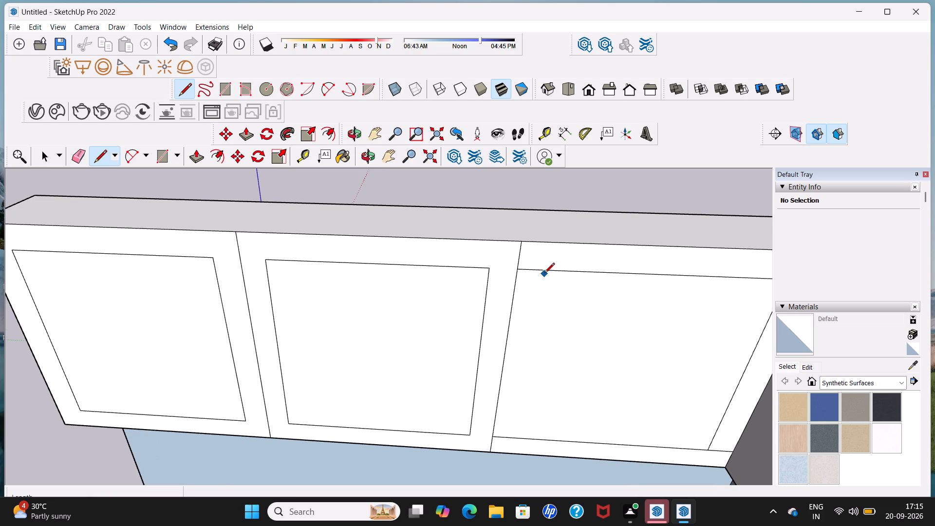
click(542, 272)
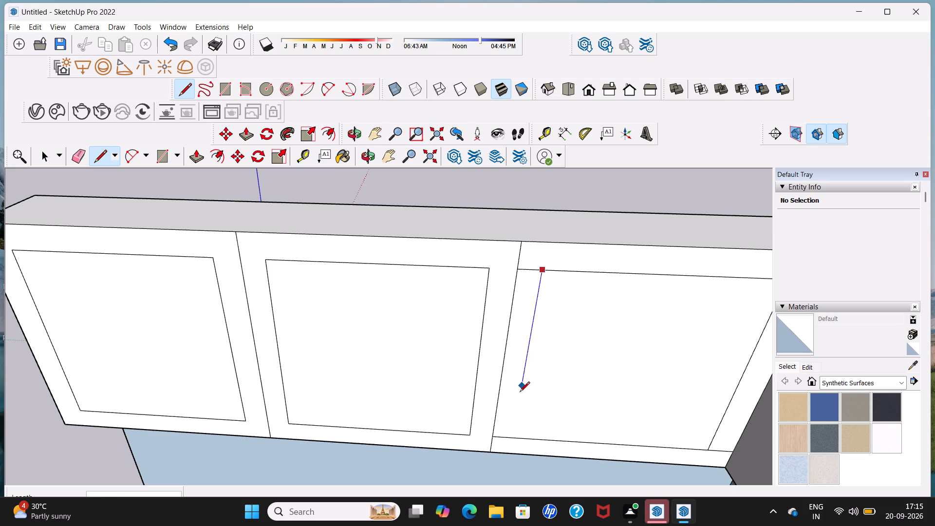
click(509, 440)
scroll(512, 434, down, 6)
key(space)
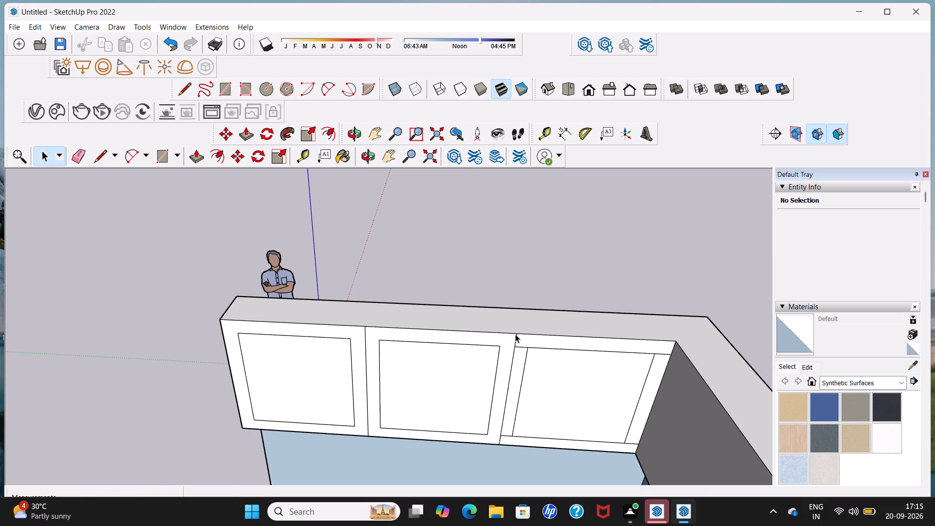
Erase the line ends extending past the inner rectangle on the left upper cabinet's corner-end panel, leaving only the rectangle.
click(81, 159)
scroll(348, 298, up, 5)
scroll(518, 361, down, 12)
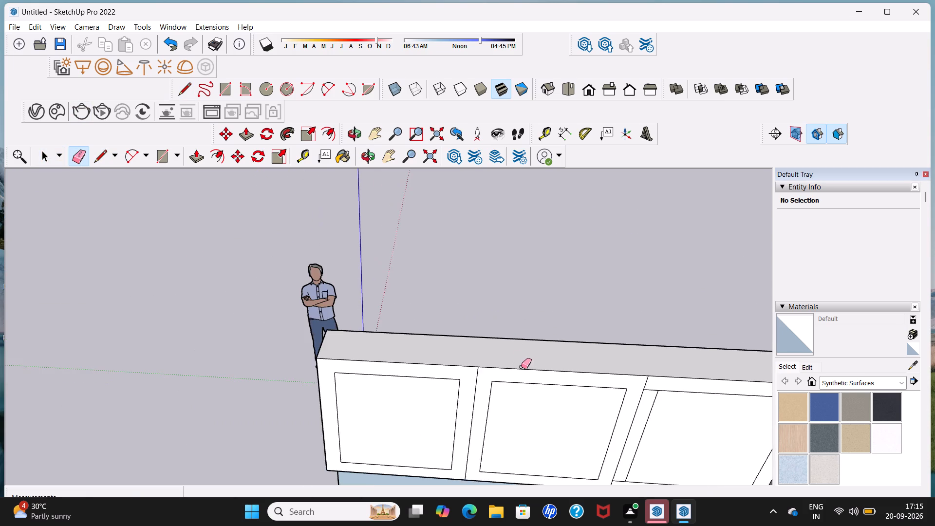
scroll(522, 367, down, 1)
shift+middle_drag(575, 412, 285, 284)
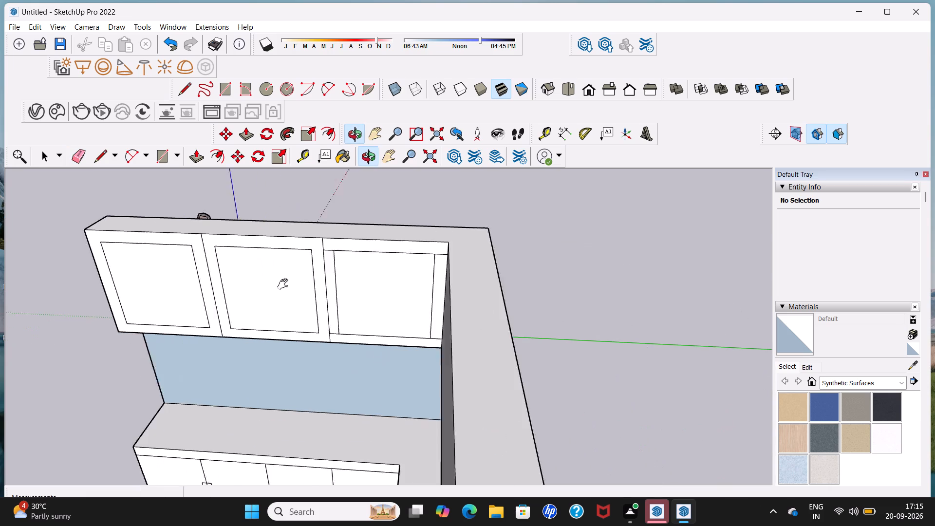
shift+middle_drag(285, 284, 265, 281)
middle_drag(298, 281, 375, 278)
scroll(349, 296, up, 4)
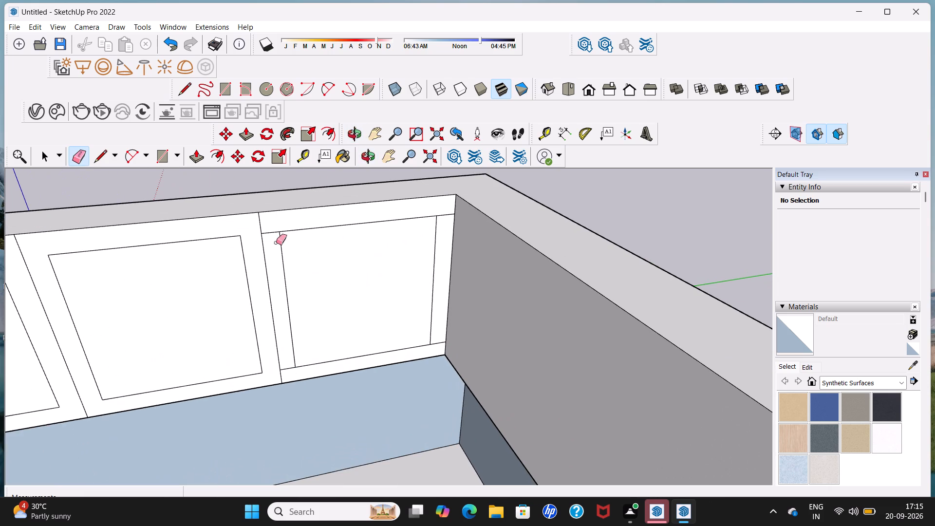
click(271, 233)
click(445, 216)
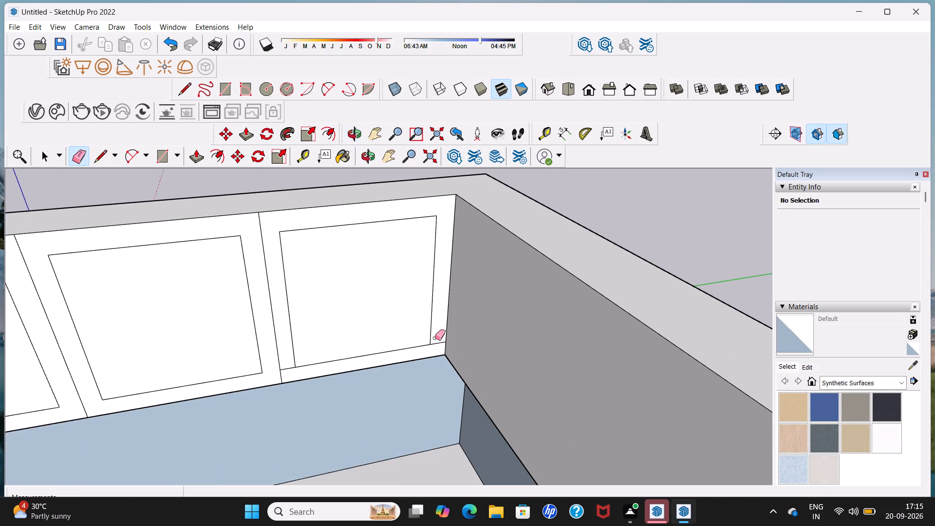
click(438, 343)
click(289, 368)
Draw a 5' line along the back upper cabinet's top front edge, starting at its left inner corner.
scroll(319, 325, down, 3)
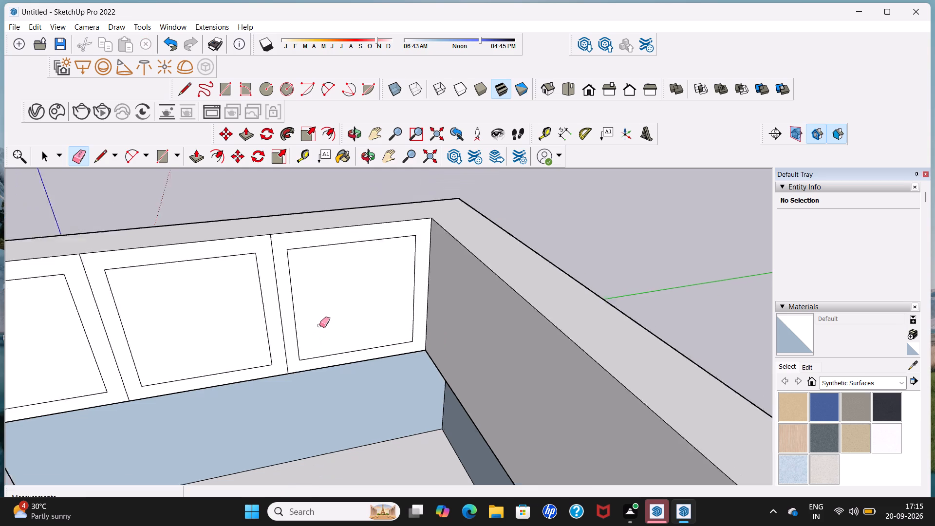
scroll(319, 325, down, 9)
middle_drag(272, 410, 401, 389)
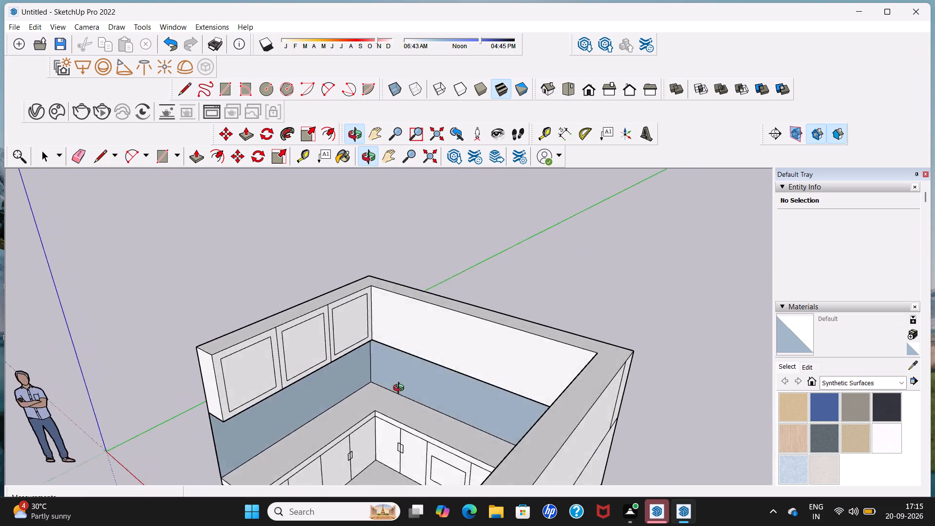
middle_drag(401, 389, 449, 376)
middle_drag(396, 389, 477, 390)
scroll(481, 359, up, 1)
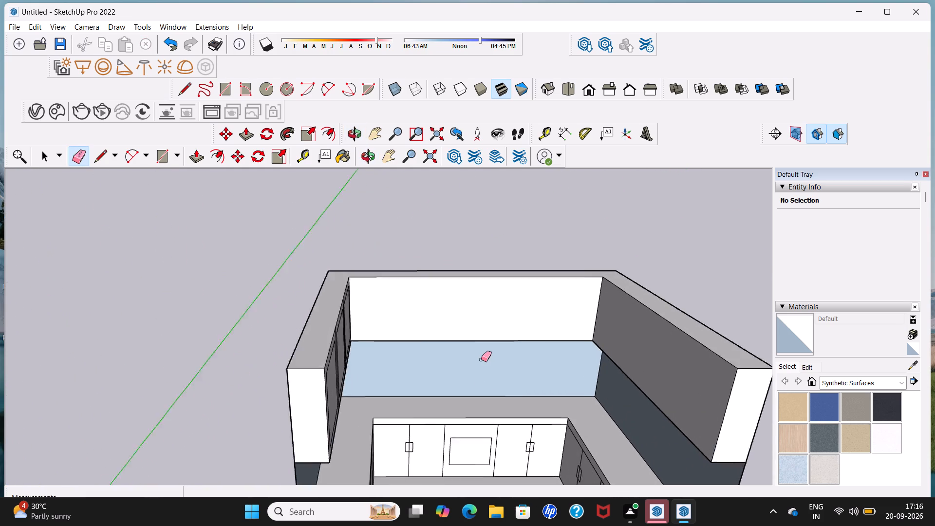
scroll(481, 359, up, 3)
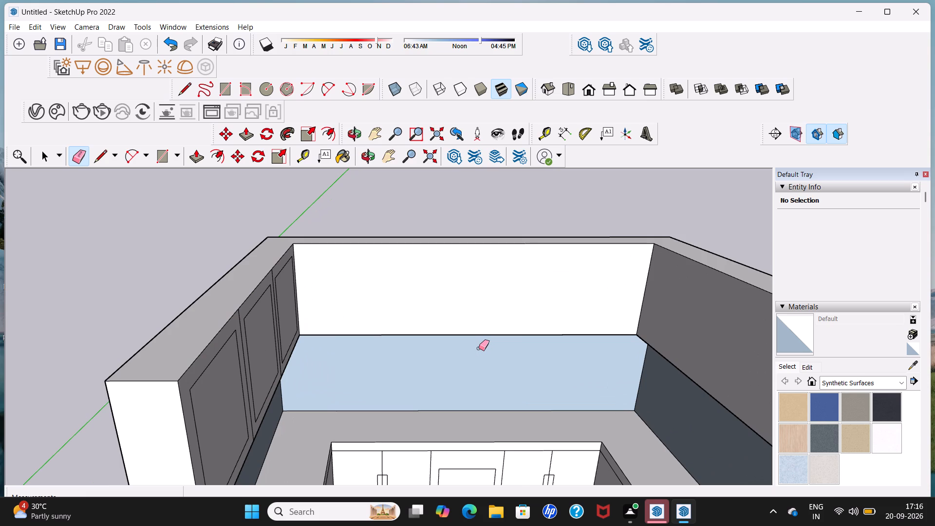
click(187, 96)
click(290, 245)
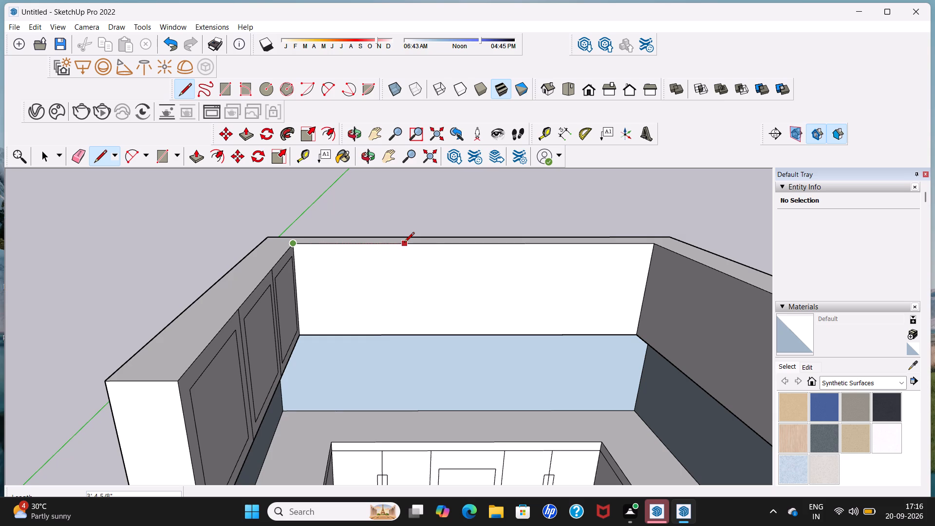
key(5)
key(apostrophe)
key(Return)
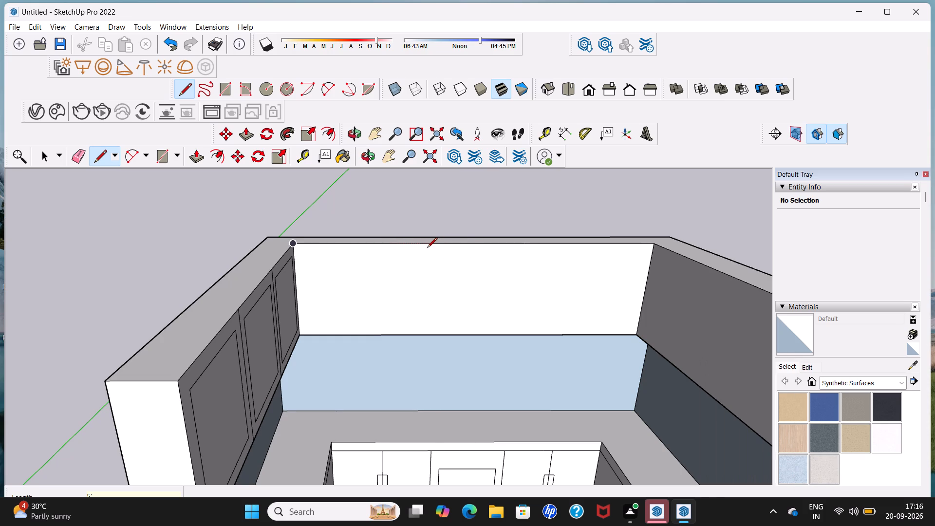
Mark 4' along the back upper cabinet's top front edge from its left inner corner and draw a 3' vertical dividing line down from there.
drag(291, 243, 296, 243)
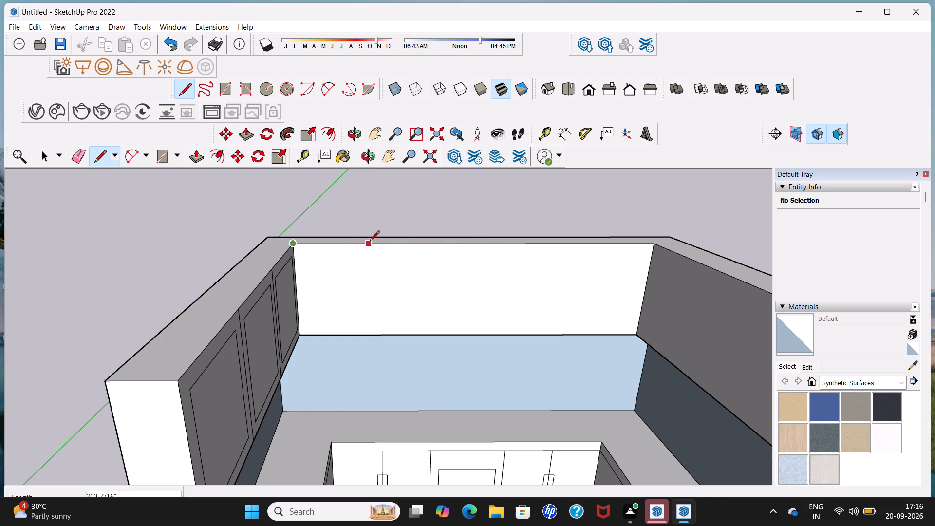
text(4')
key(Return)
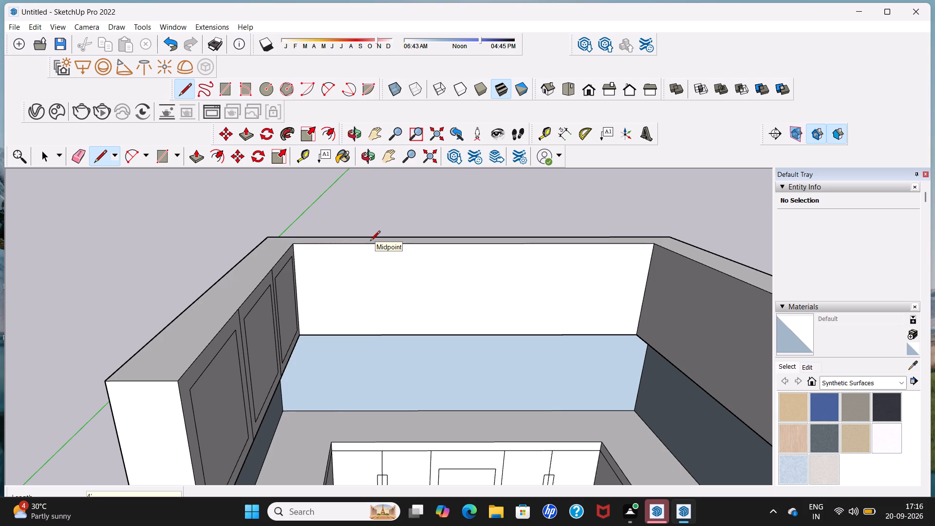
click(424, 245)
click(428, 337)
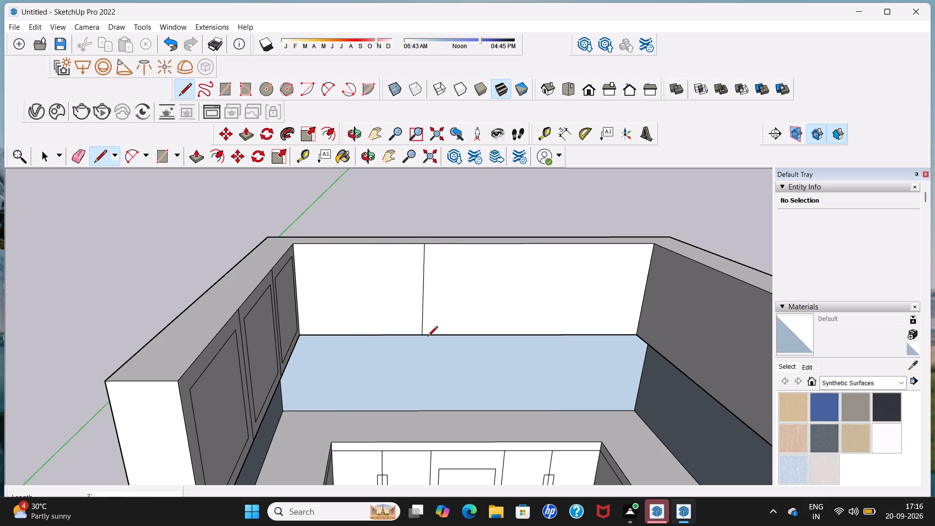
Mark 4' along the back upper cabinet's top front edge from its right inner corner and draw a 3' vertical dividing line down from there.
click(656, 243)
text(4')
key(Return)
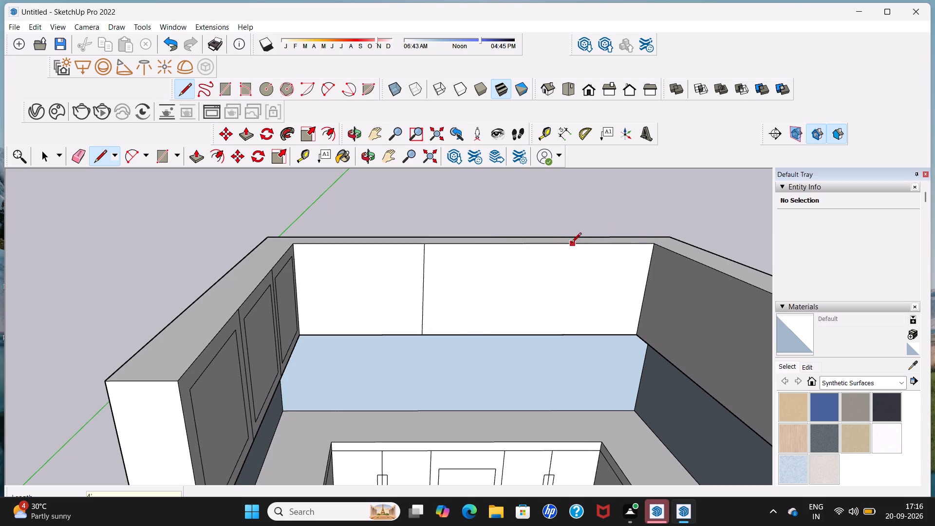
click(523, 244)
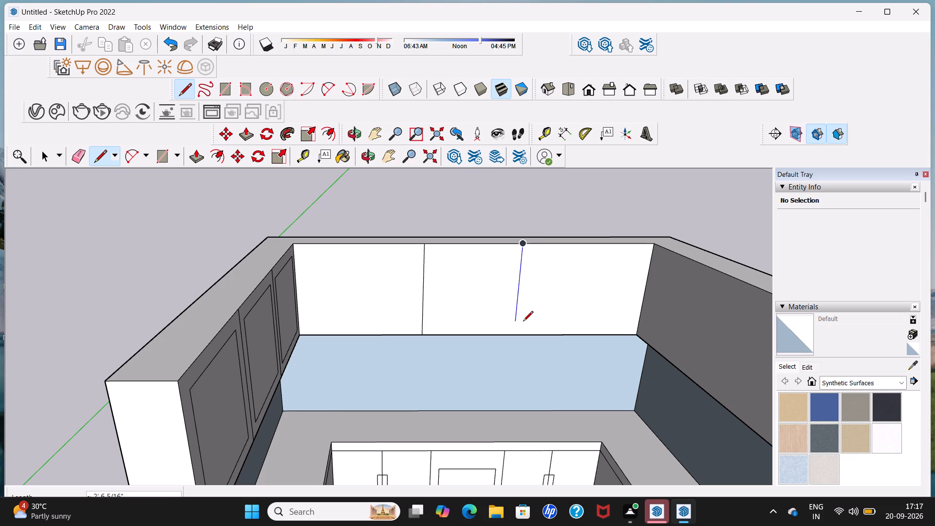
click(516, 336)
Split both 4' end sections of the back upper cabinet in half with 3' vertical lines between their top and bottom edge midpoints.
scroll(516, 336, down, 1)
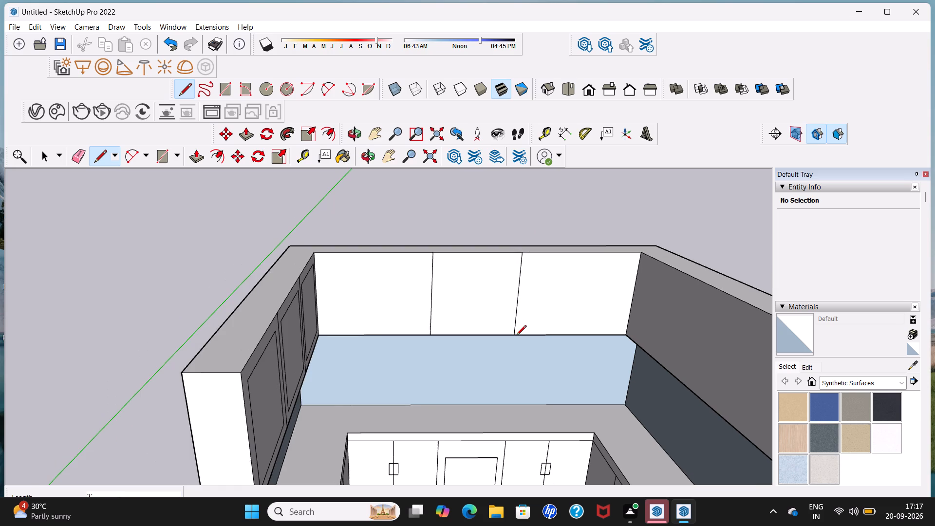
click(582, 255)
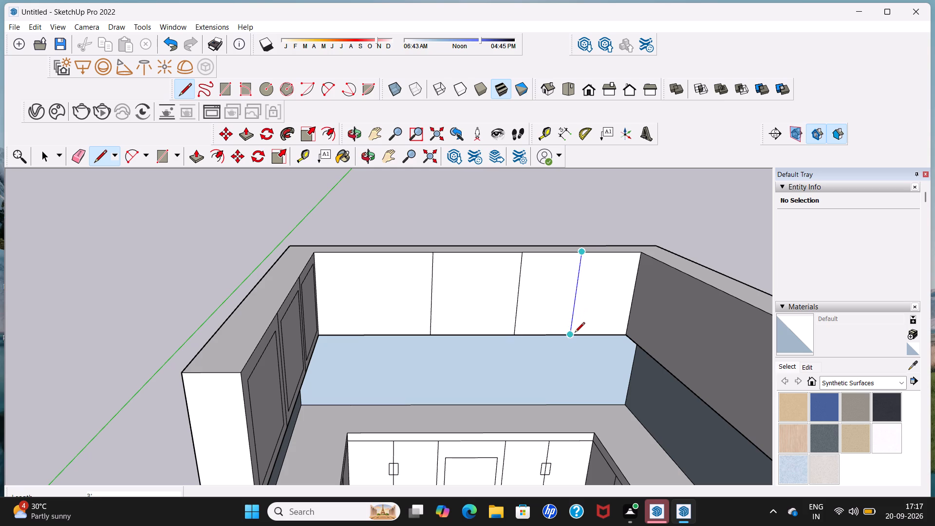
click(575, 333)
click(373, 255)
click(374, 334)
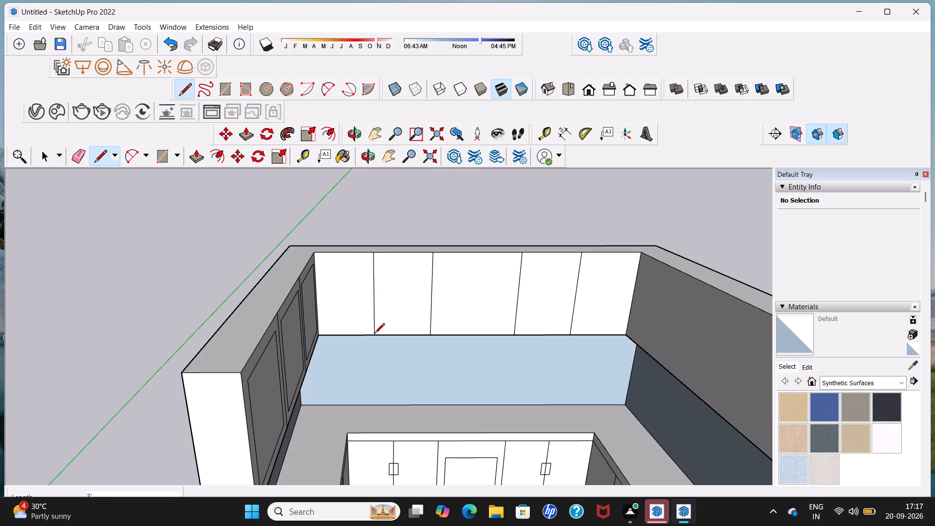
key(space)
Draw two horizontal and two vertical frame lines slightly inside the outer edges of the back upper cabinet's left 4' door pair.
middle_drag(374, 327, 302, 322)
scroll(325, 306, up, 4)
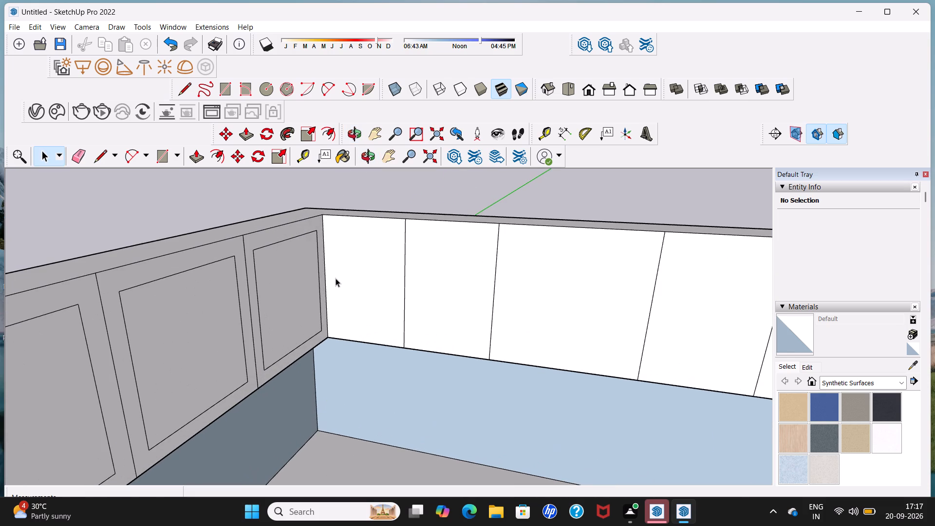
click(187, 86)
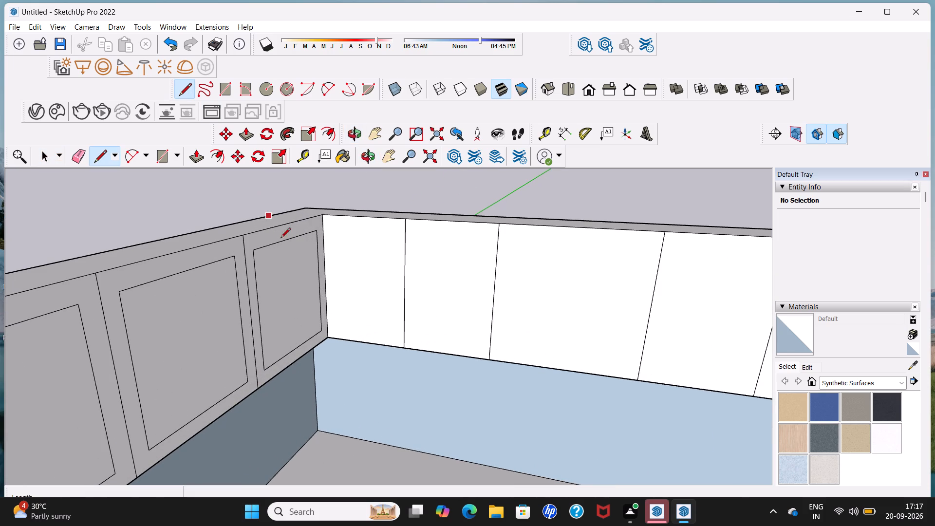
click(324, 231)
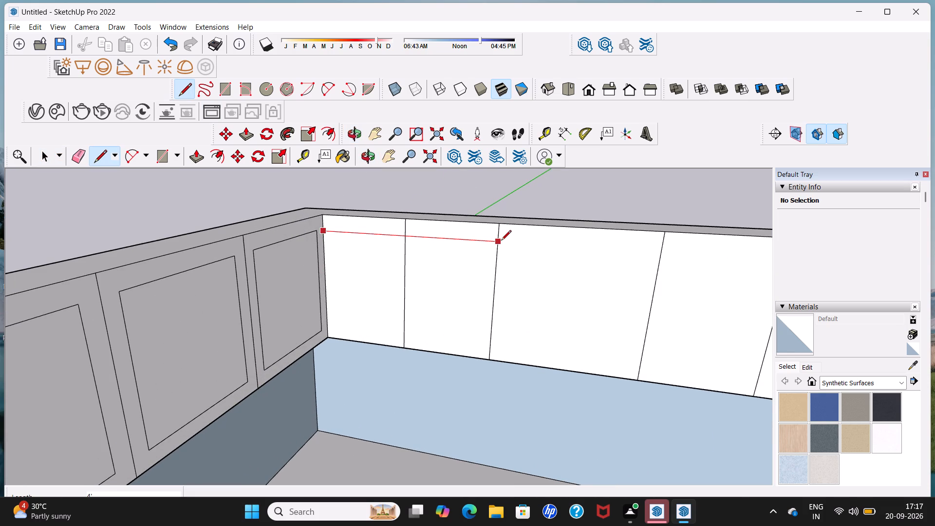
click(501, 241)
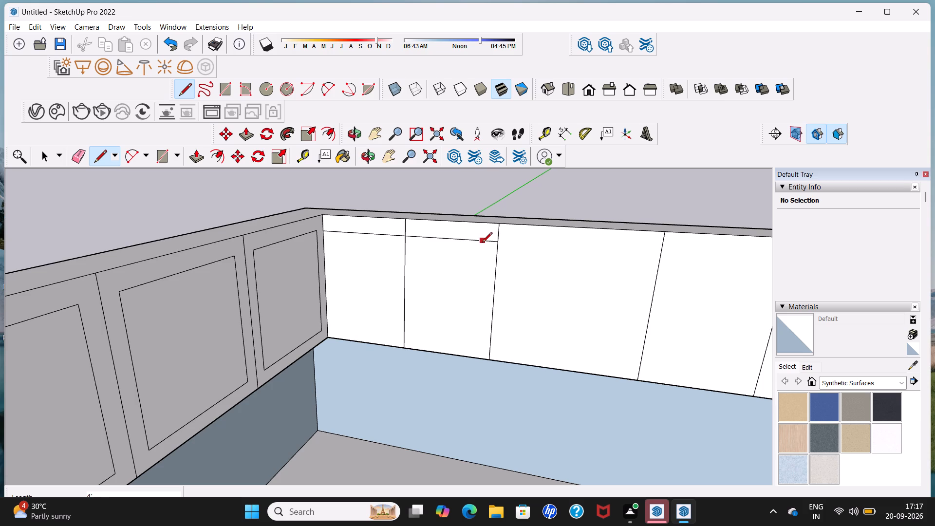
click(482, 243)
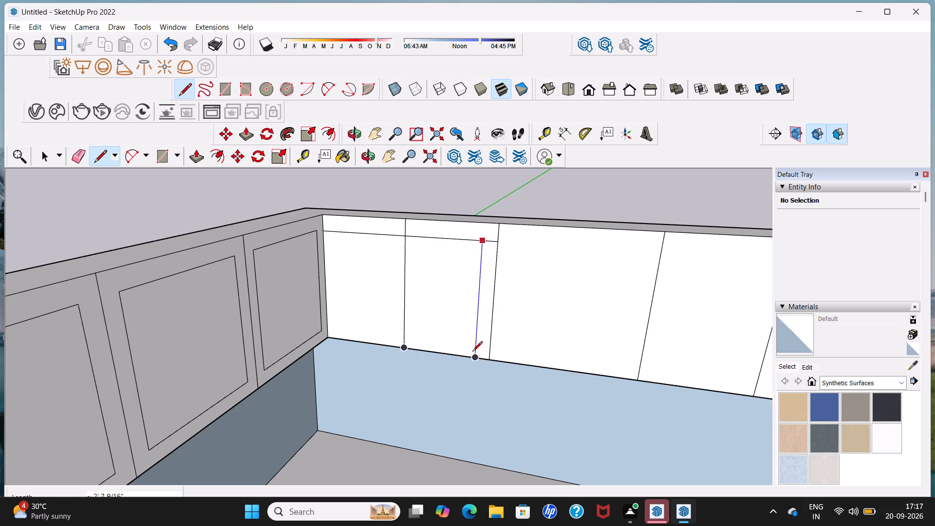
click(472, 352)
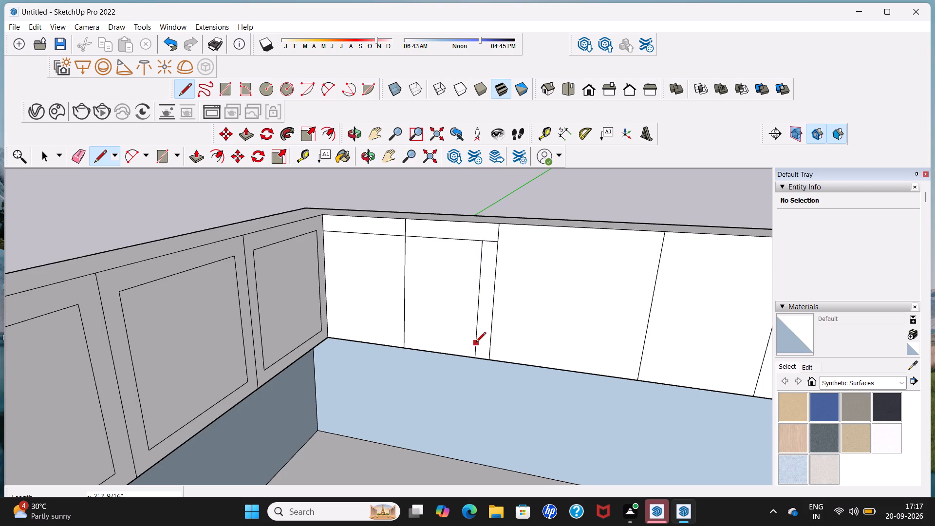
click(476, 343)
click(331, 328)
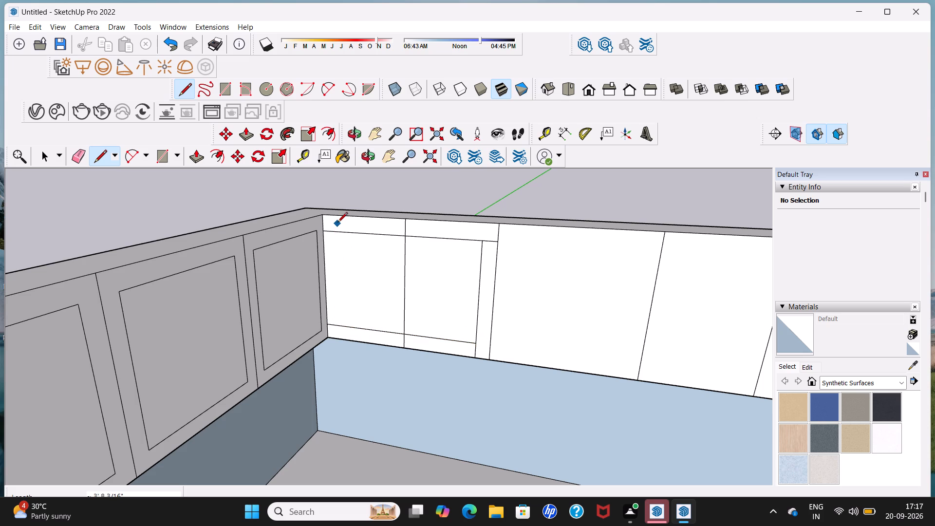
click(338, 218)
click(339, 338)
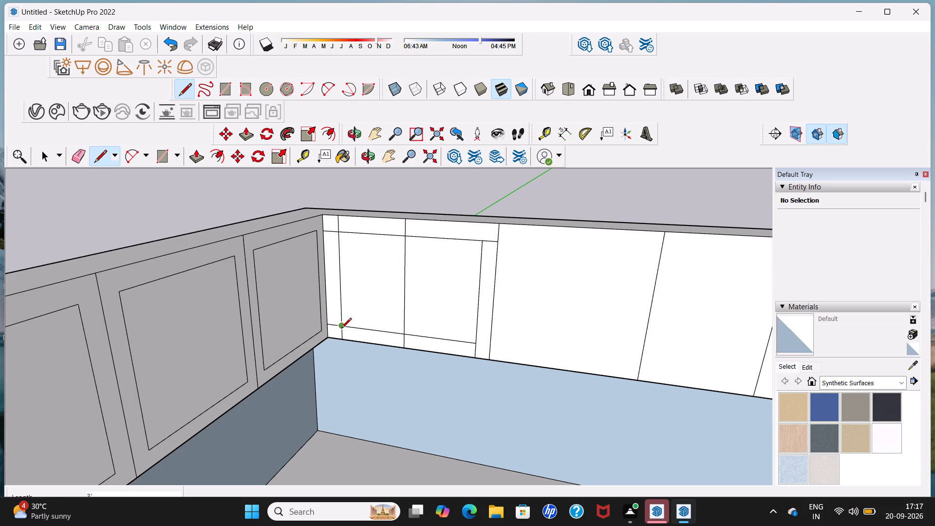
key(space)
Place vertical guide lines 2" to either side of the divider between the back upper cabinet's two left doors.
middle_drag(359, 324, 441, 313)
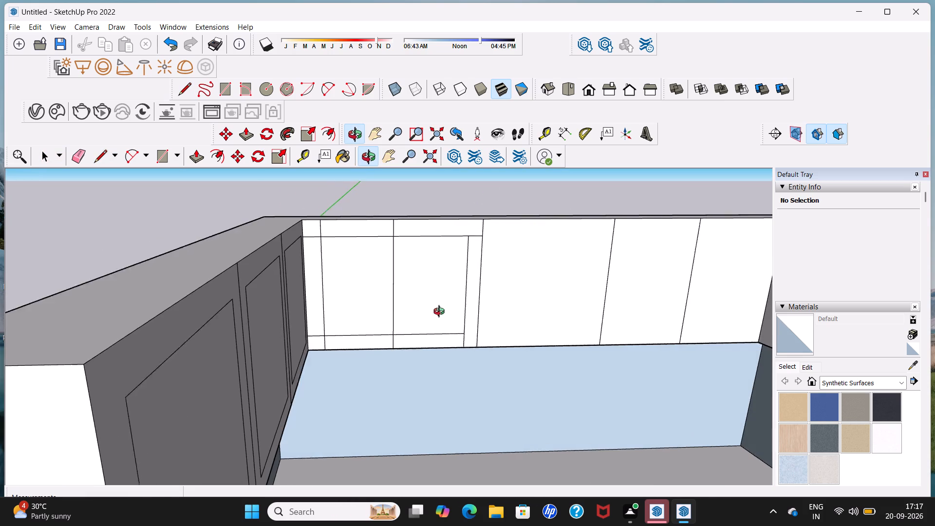
middle_drag(441, 313, 440, 312)
scroll(440, 310, up, 1)
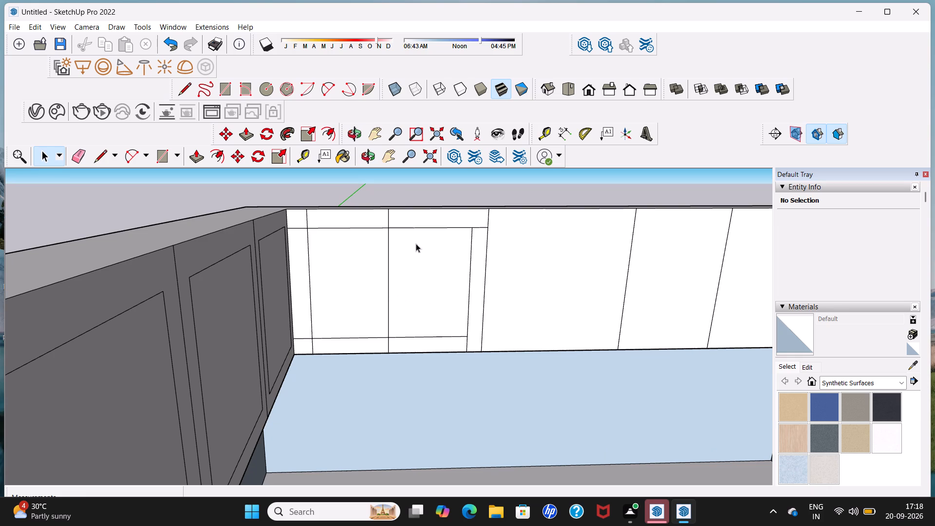
click(542, 135)
click(389, 273)
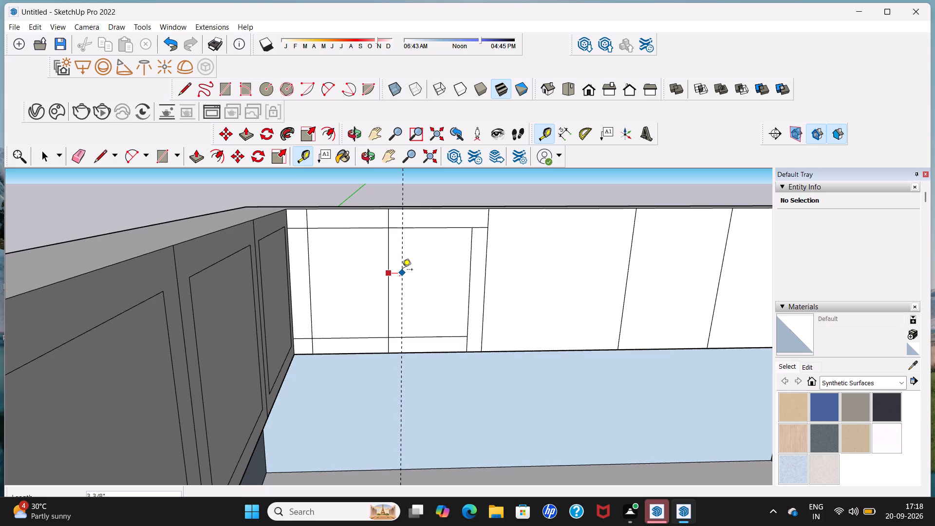
text(2")
key(Return)
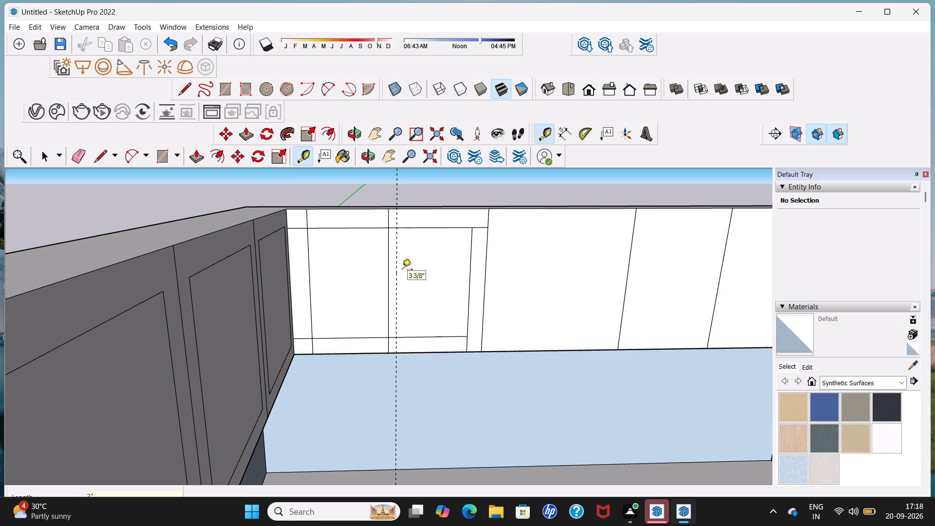
click(388, 255)
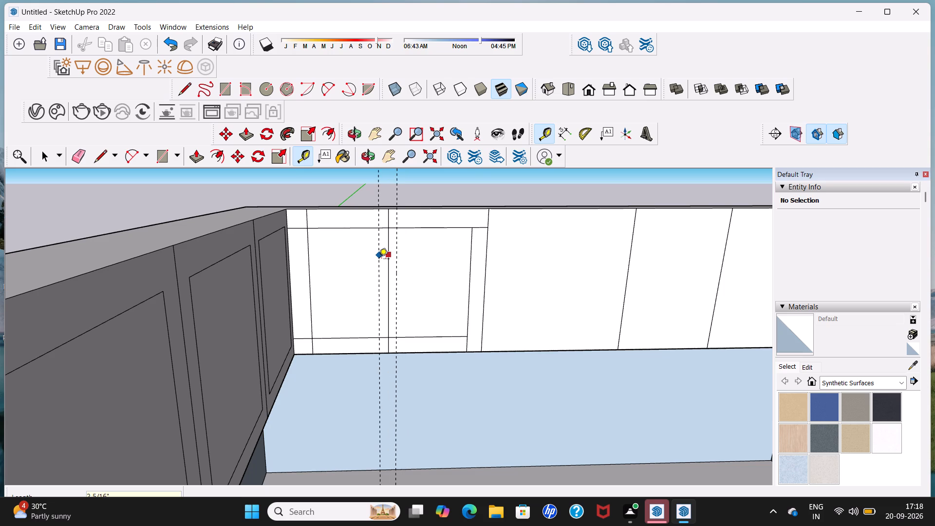
key(2)
key(shift+quotedbl)
key(Return)
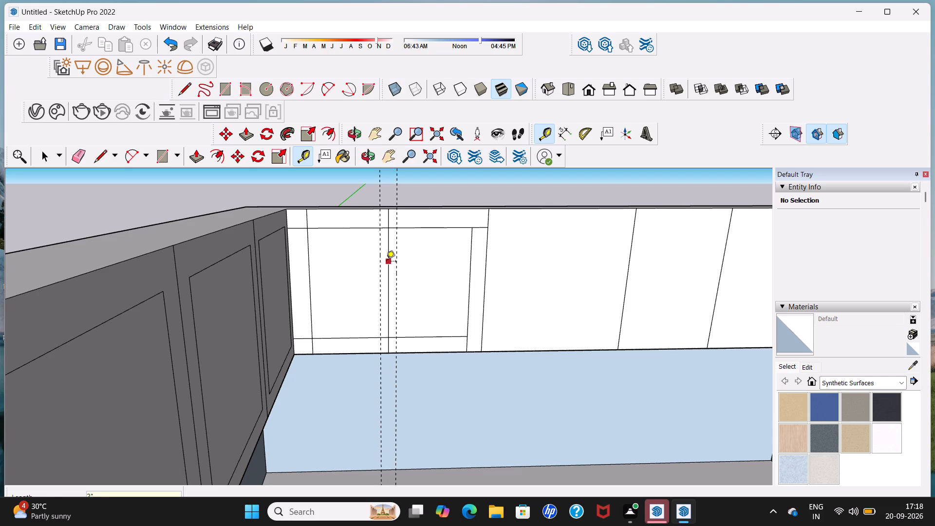
key(space)
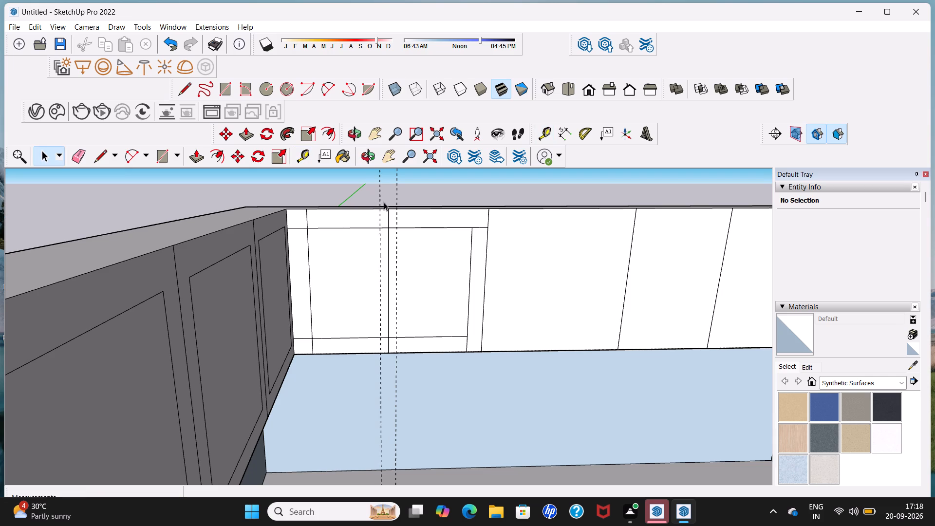
Draw vertical lines about 2' 7 13/16" long along both guides, from the cabinet's top edge to the lower horizontal frame line.
click(182, 92)
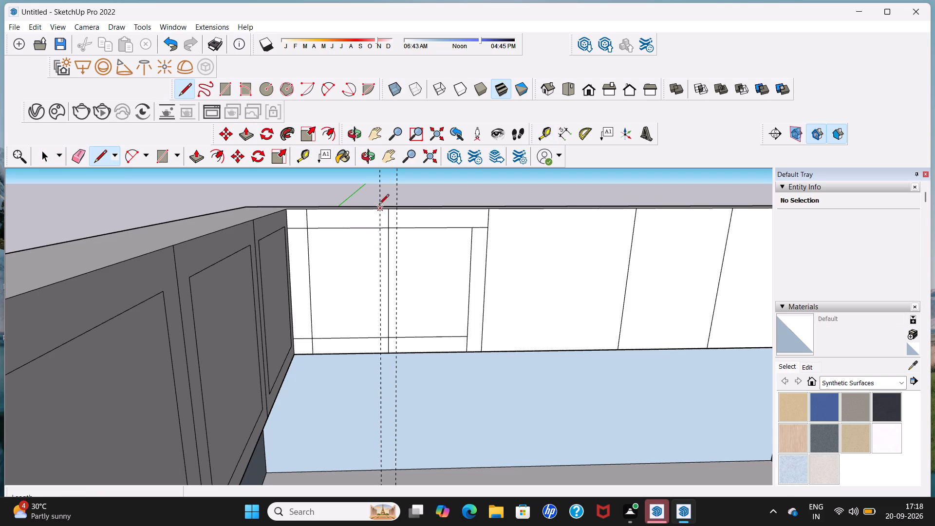
click(378, 210)
click(374, 340)
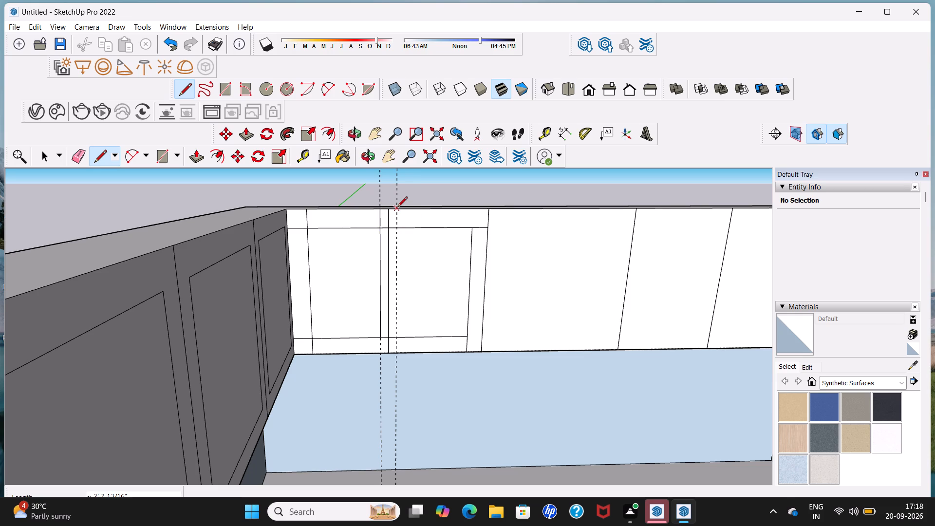
click(397, 212)
click(402, 337)
key(space)
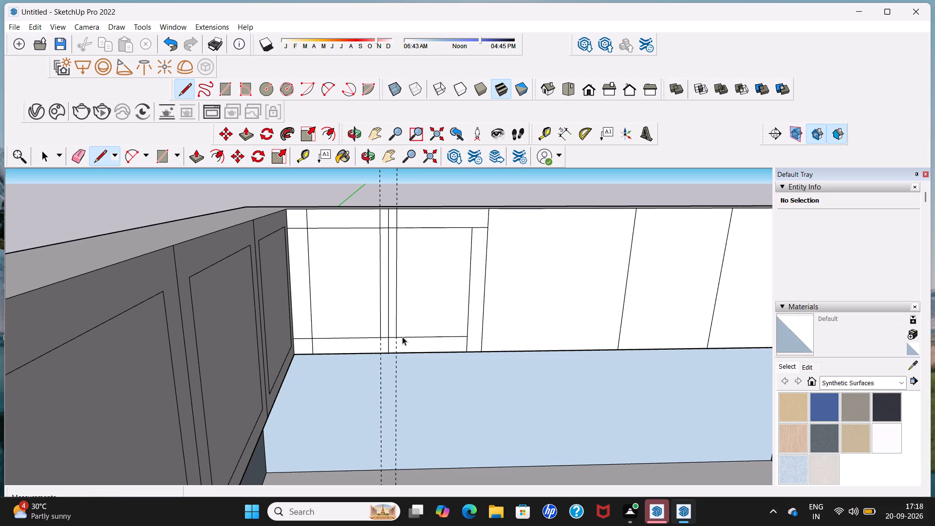
Erase the two vertical guide lines beside the left door pair's divider.
drag(248, 150, 115, 150)
click(83, 161)
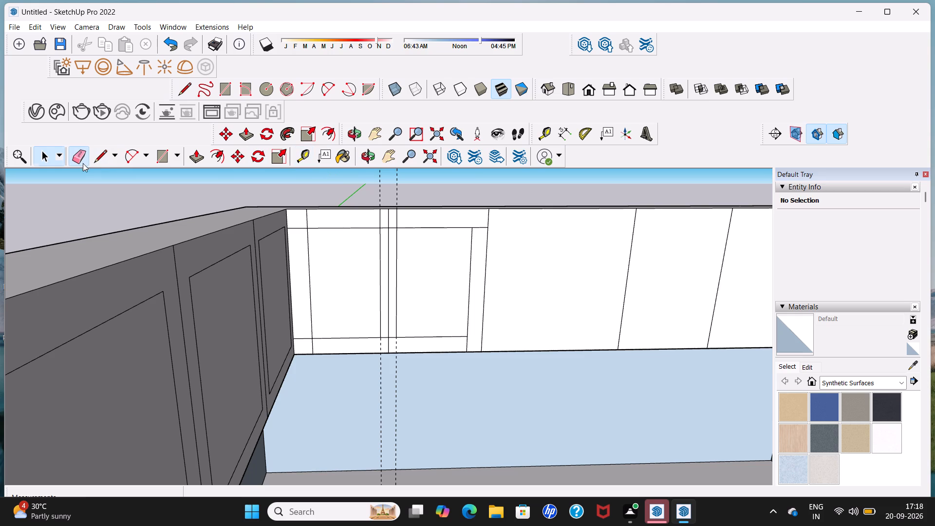
drag(418, 170, 342, 184)
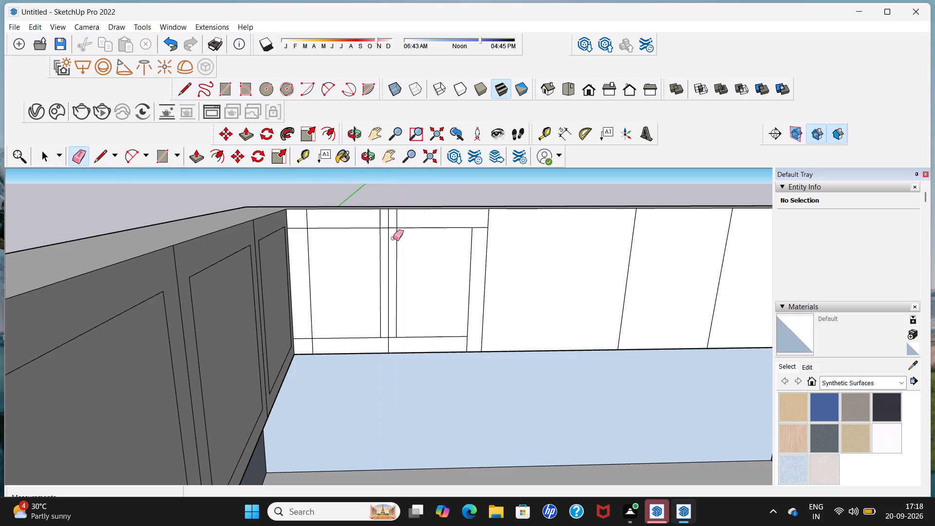
scroll(414, 268, up, 7)
scroll(416, 260, down, 3)
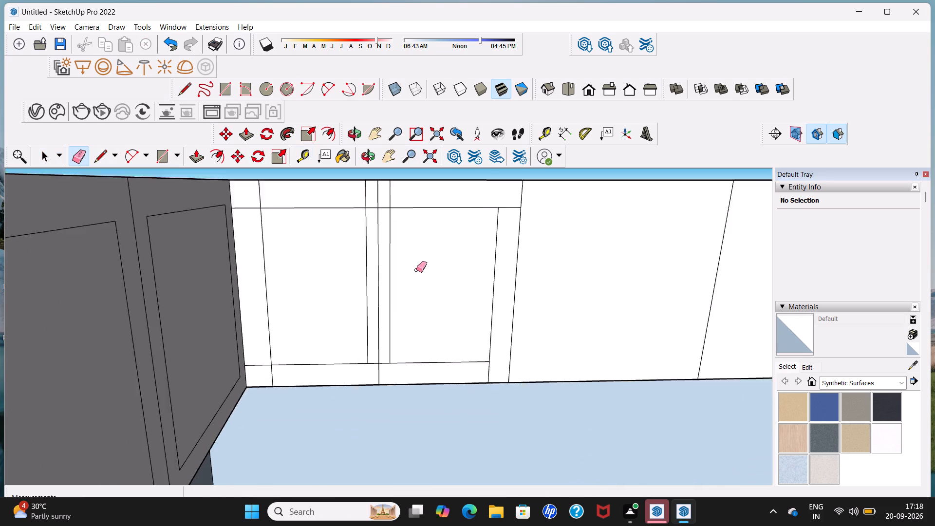
scroll(416, 270, down, 3)
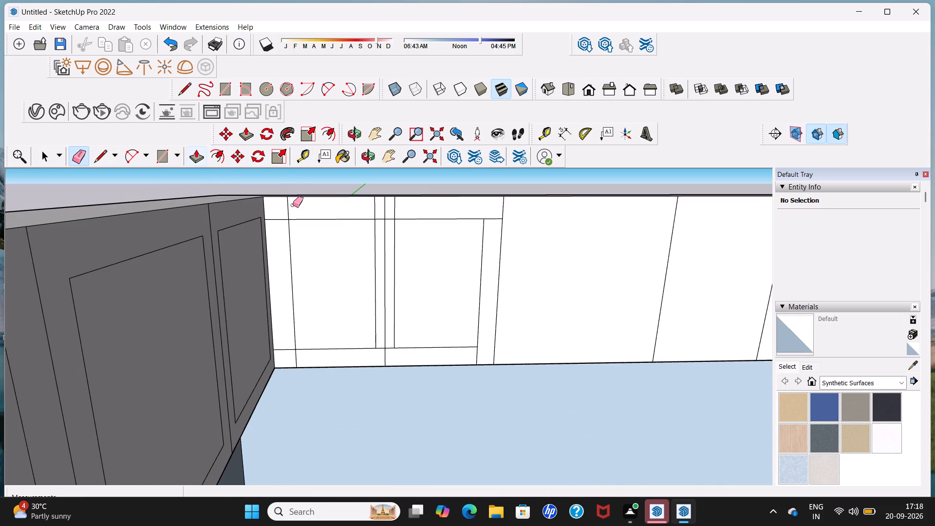
Erase the frame-line ends overhanging the back upper cabinet's left door pair, including the top stubs, and the central divider between its inner lines.
click(289, 214)
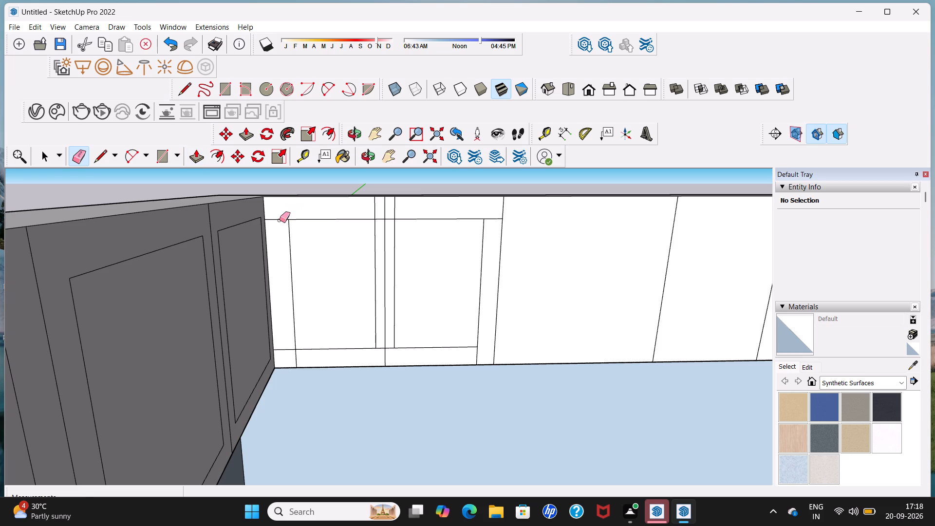
click(280, 220)
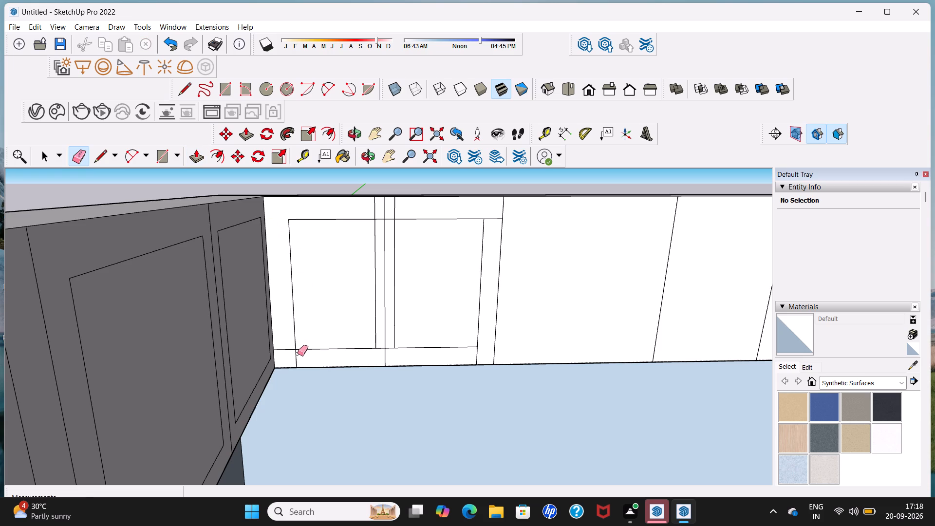
click(296, 360)
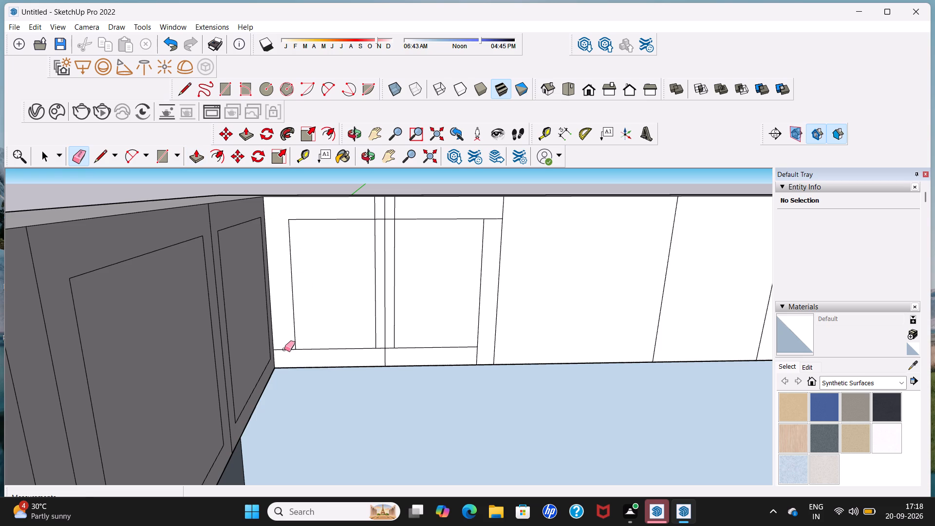
click(284, 349)
click(385, 358)
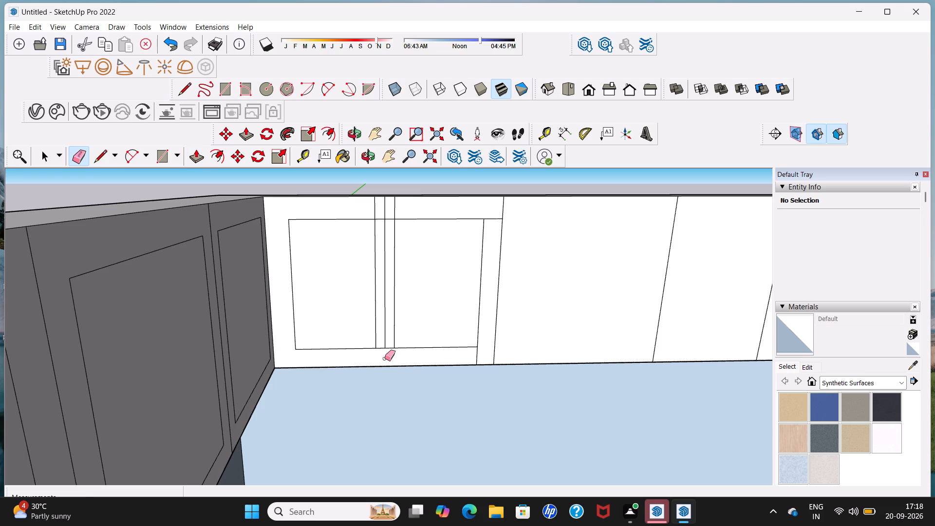
click(476, 353)
click(492, 219)
drag(422, 210, 351, 209)
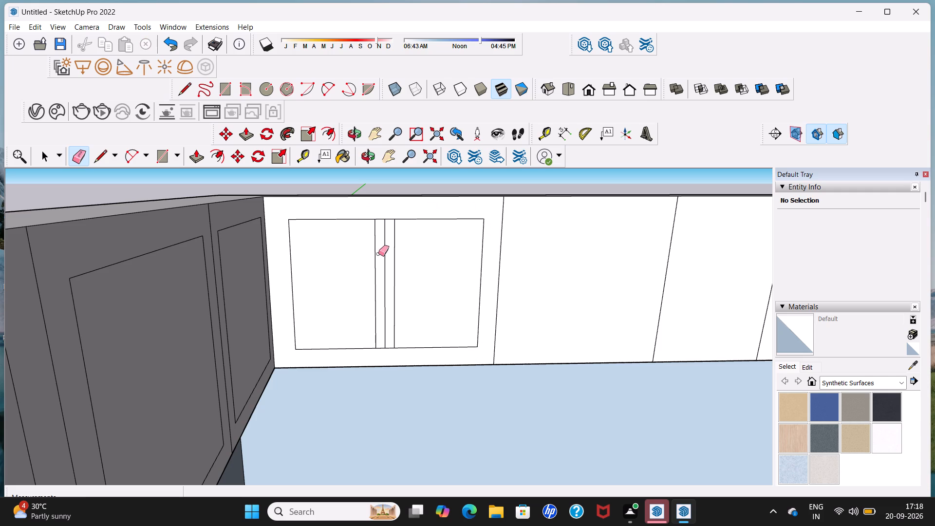
click(385, 254)
Draw two 4' horizontal and two vertical frame lines slightly inside the outer edges of the back upper cabinet's right door pair.
scroll(384, 256, down, 5)
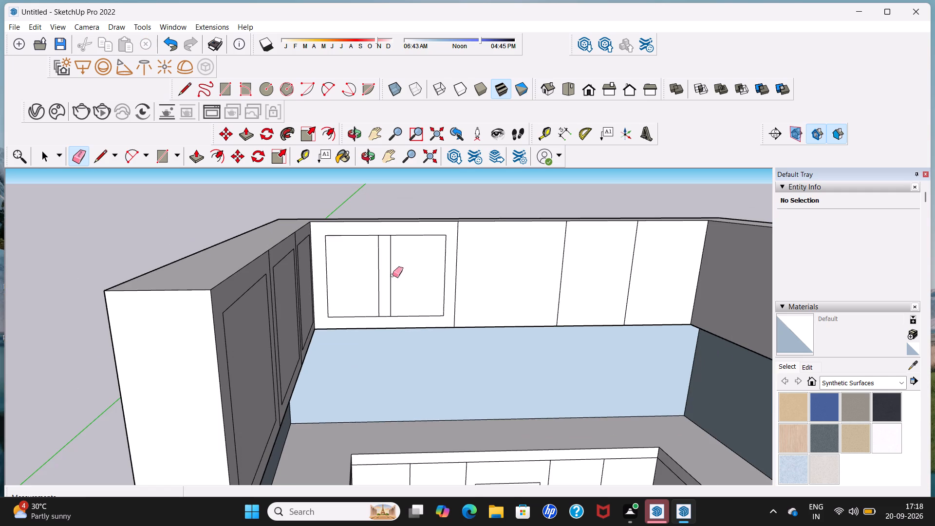
click(609, 284)
key(space)
middle_drag(609, 284, 523, 292)
scroll(549, 284, down, 4)
scroll(694, 306, up, 1)
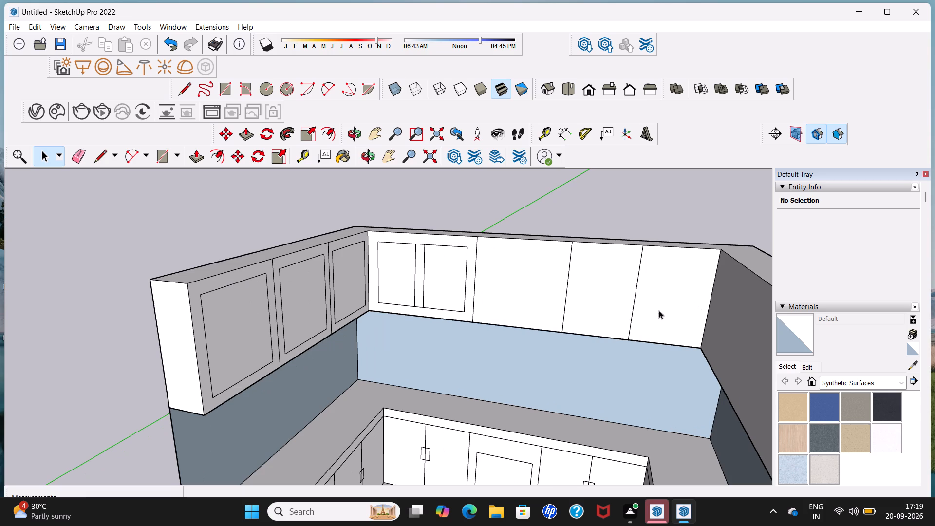
click(180, 94)
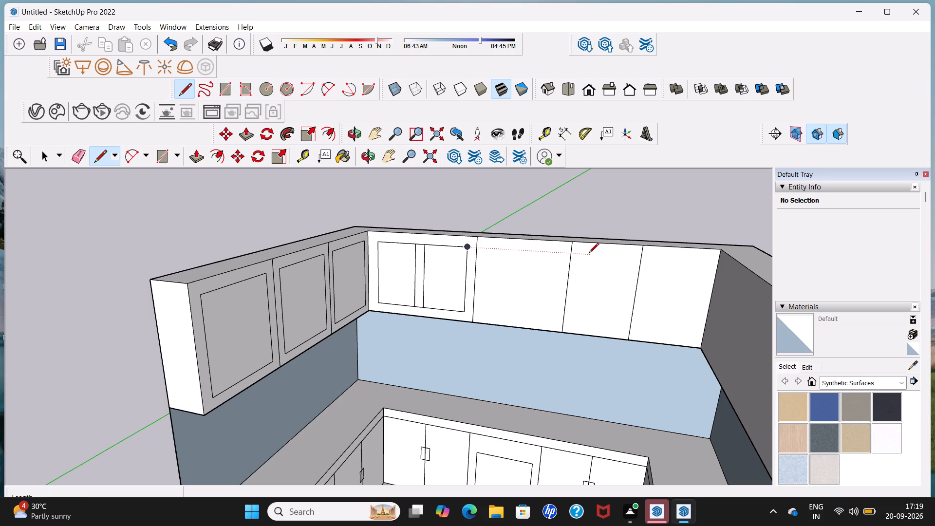
click(572, 255)
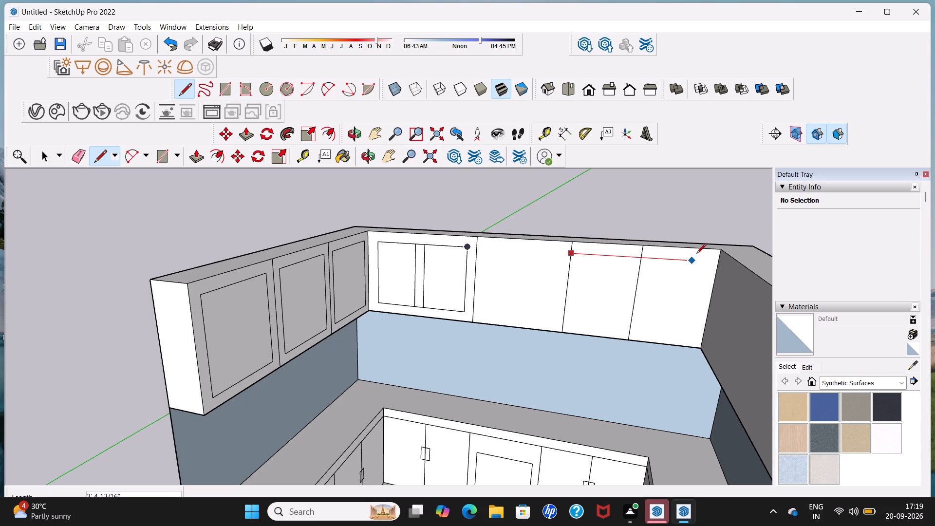
click(721, 262)
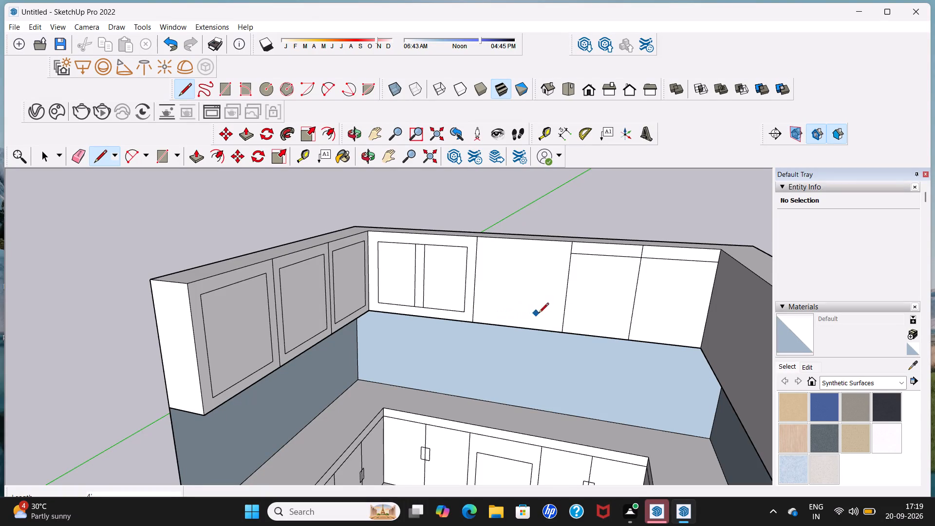
click(564, 320)
click(702, 331)
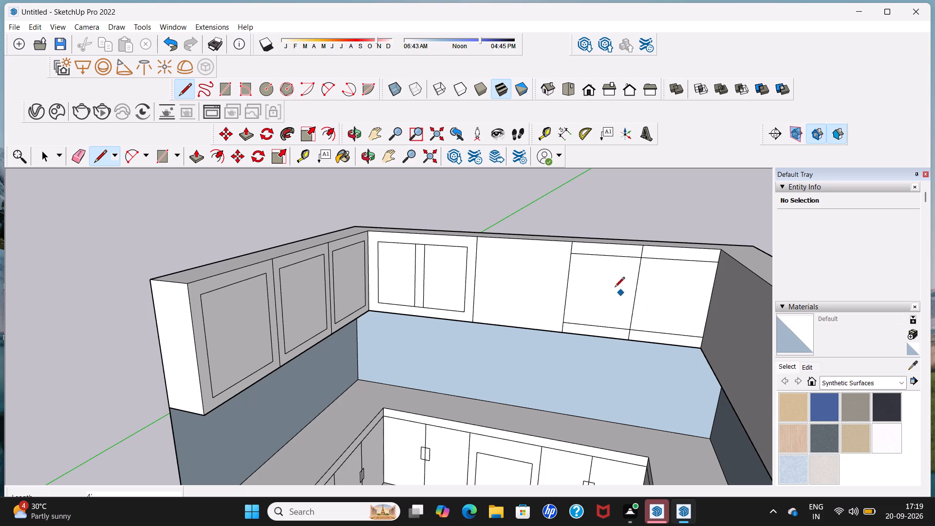
click(582, 246)
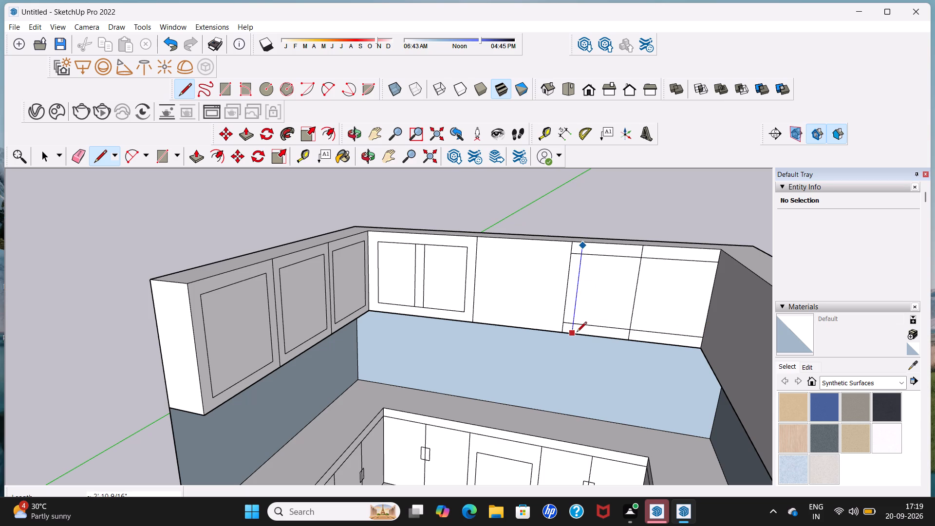
click(577, 333)
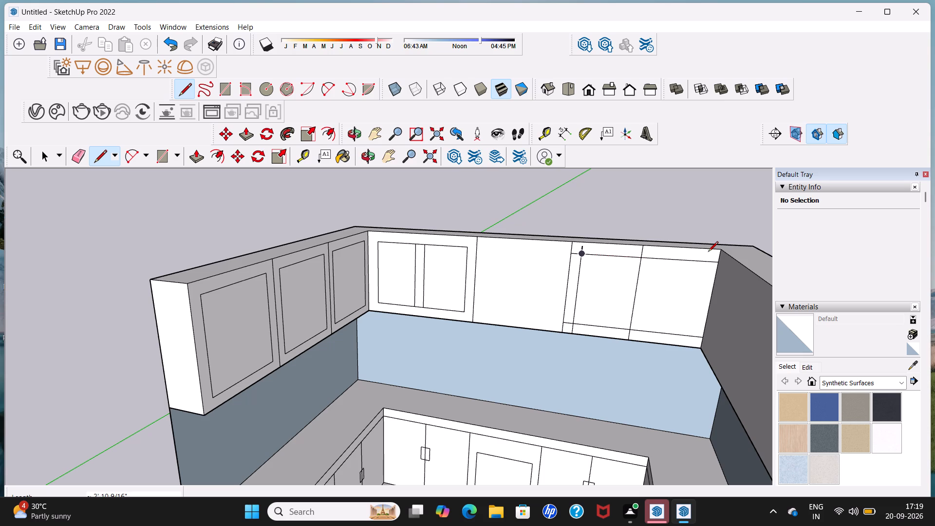
click(708, 252)
click(692, 343)
Place vertical guide lines 2" to either side of the divider between the back upper cabinet's two right doors.
click(548, 131)
click(642, 274)
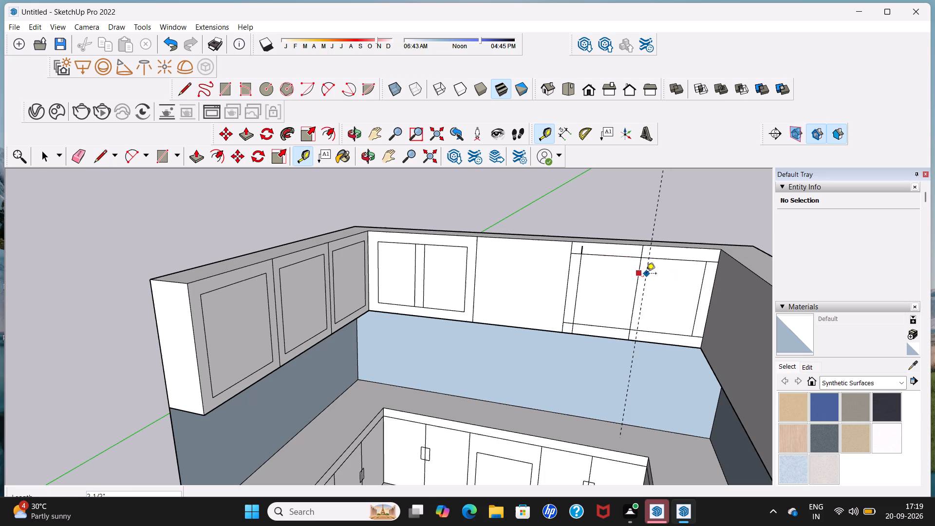
key(2)
key(shift+quotedbl)
key(Return)
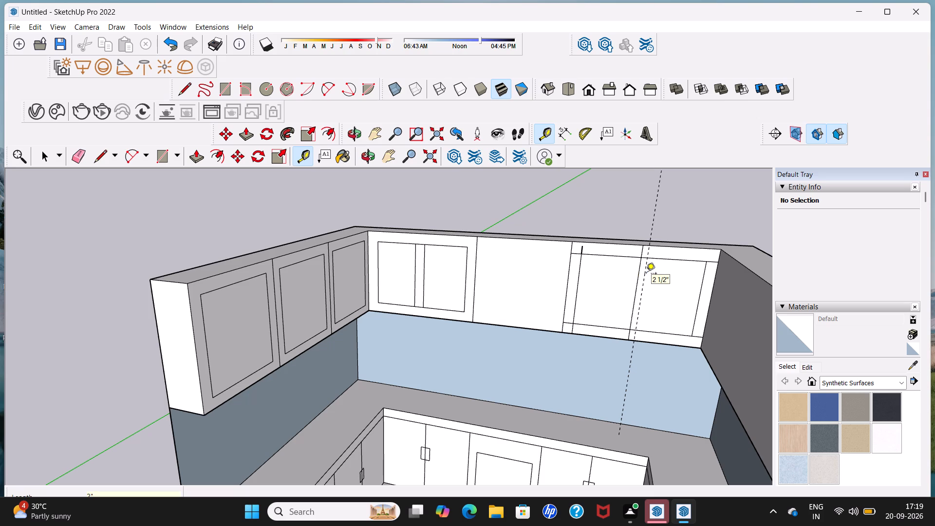
click(641, 273)
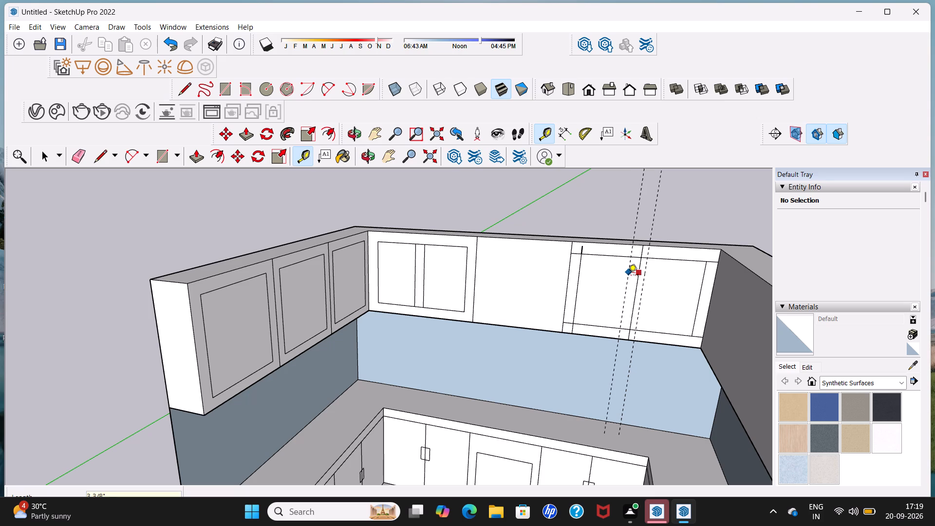
text(2")
key(Return)
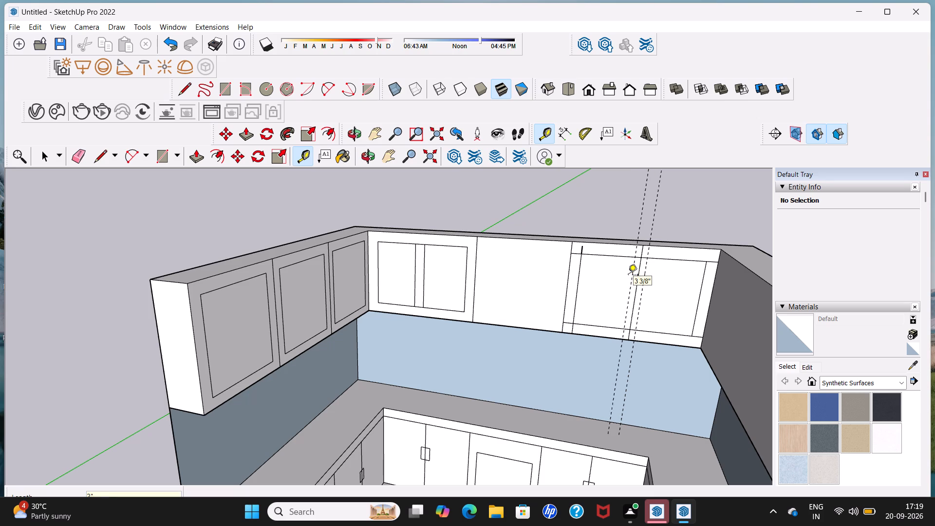
key(space)
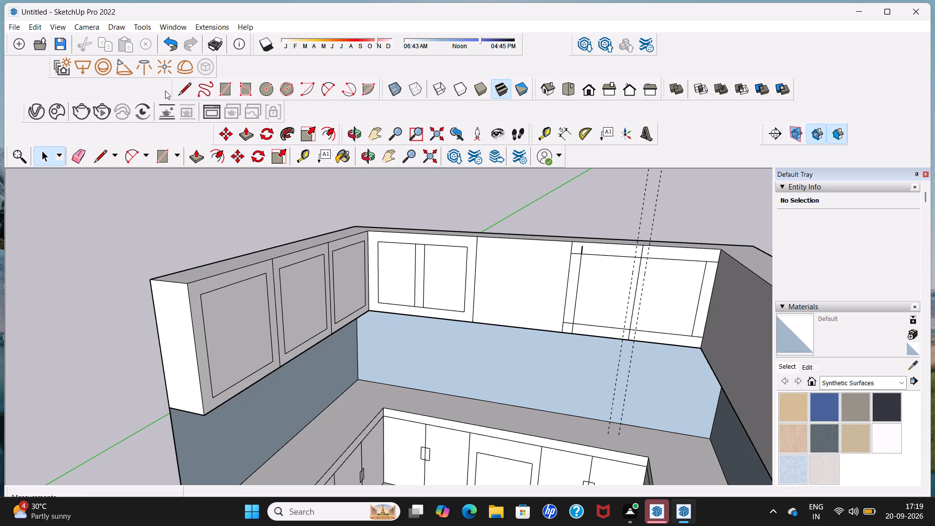
Draw vertical lines about 2' 7 13/16" long along both guides, between the cabinet's top edge and the lower horizontal frame line.
click(184, 89)
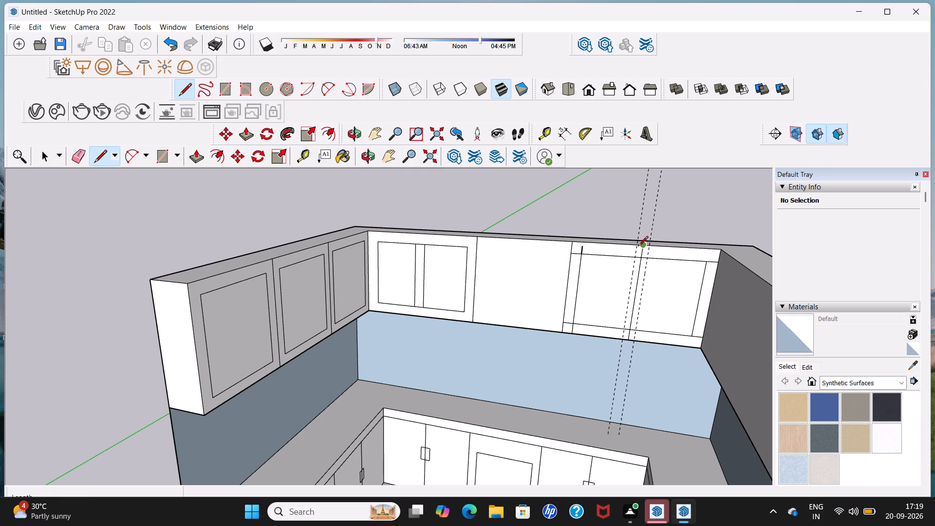
scroll(638, 247, up, 5)
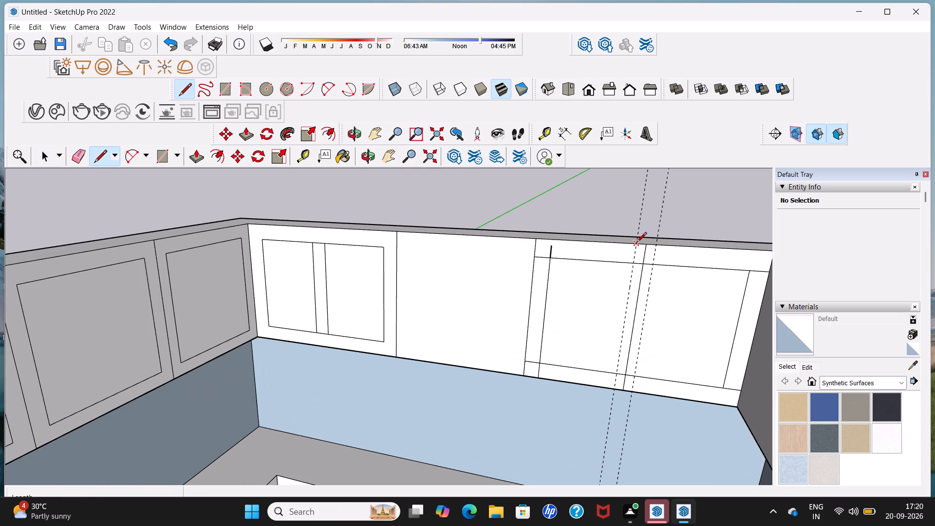
click(636, 243)
click(617, 375)
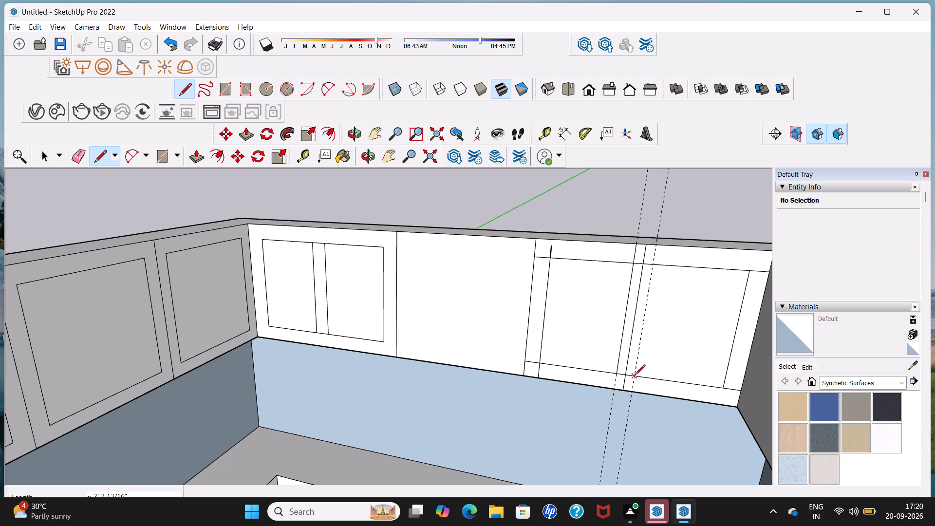
click(635, 376)
click(659, 248)
key(space)
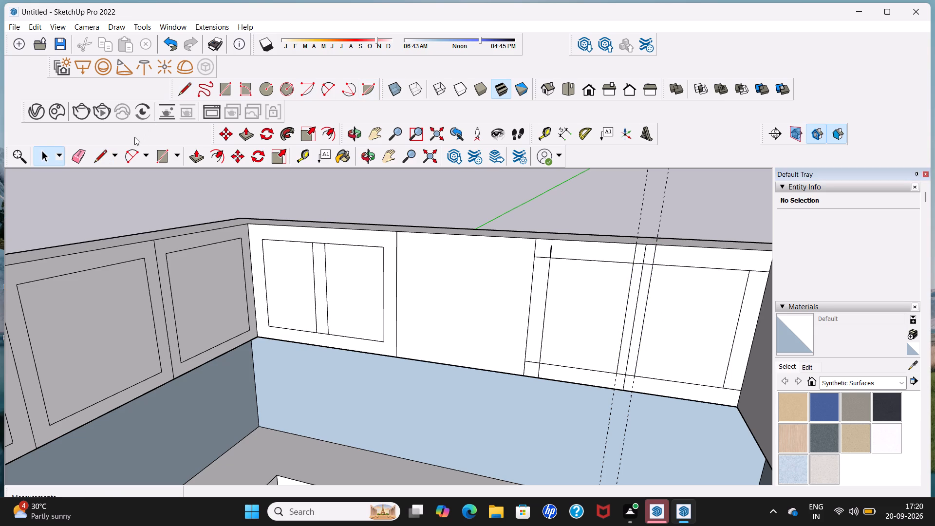
Erase the two vertical guide lines beside the right door pair's divider.
click(79, 151)
drag(580, 205, 731, 194)
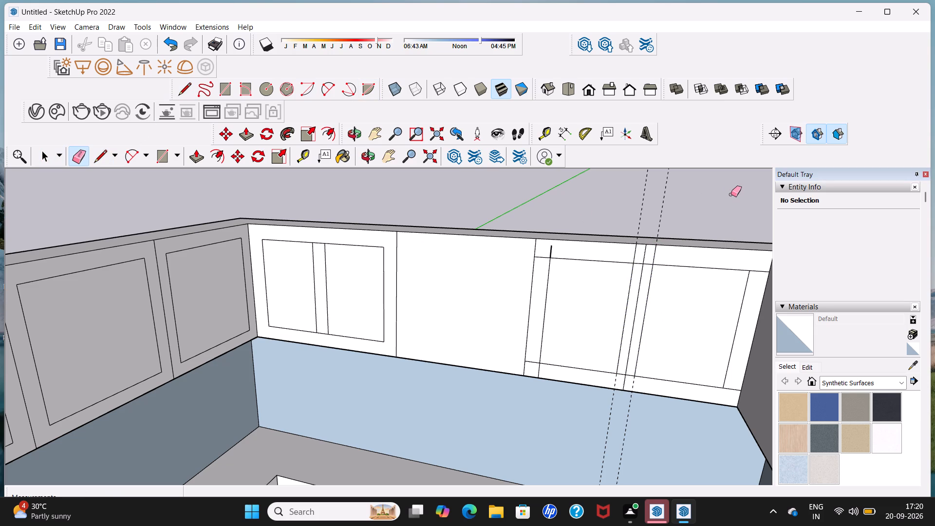
drag(703, 201, 604, 203)
drag(656, 202, 678, 200)
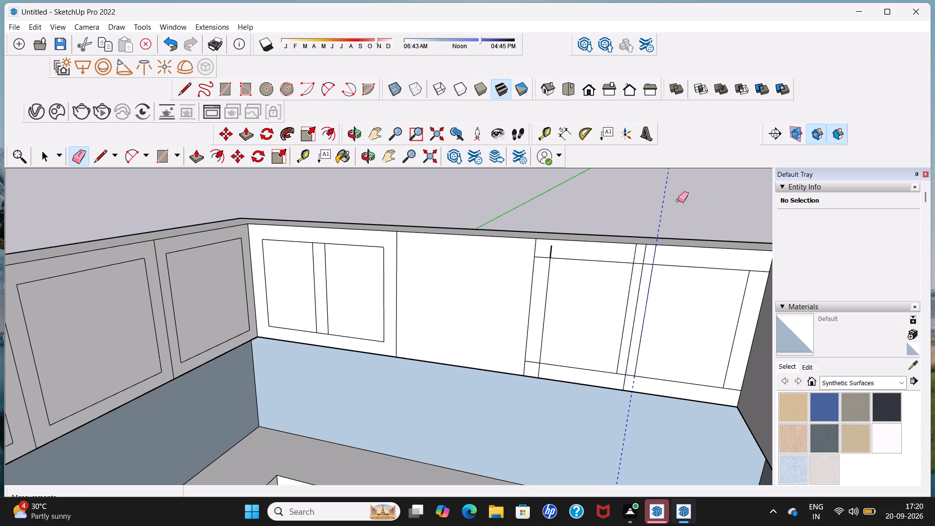
drag(678, 200, 679, 200)
Erase the overshooting line ends at the upper and lower left corners of the frame on the back upper cabinet's right door pair.
scroll(568, 254, up, 4)
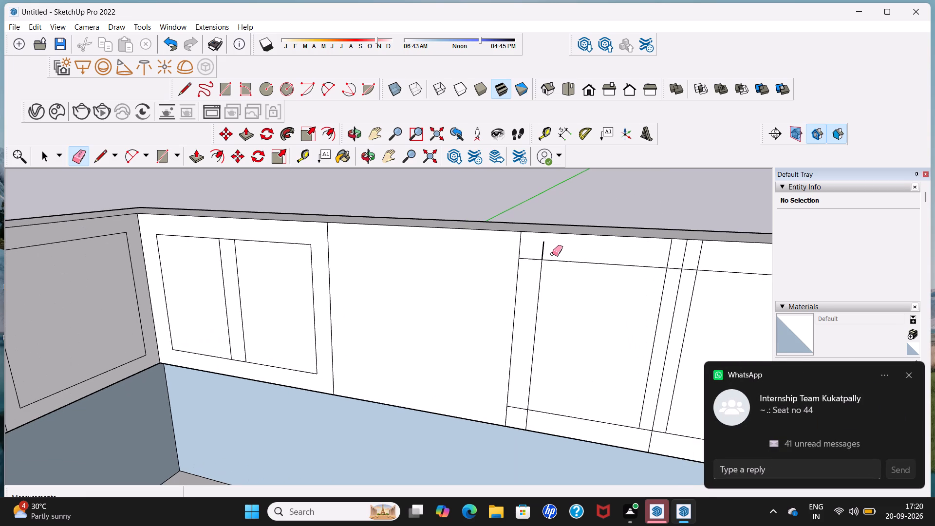
click(542, 253)
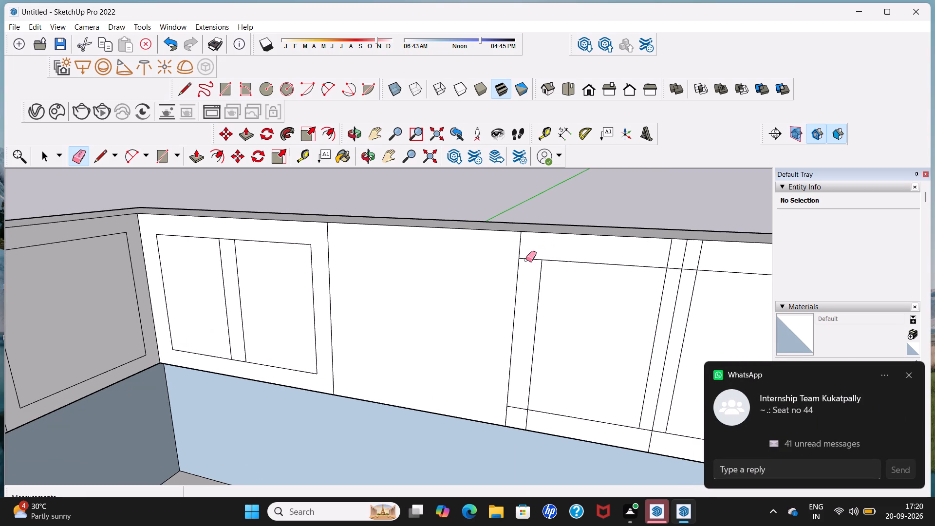
click(526, 260)
scroll(496, 238, down, 5)
scroll(519, 422, up, 6)
scroll(523, 351, up, 3)
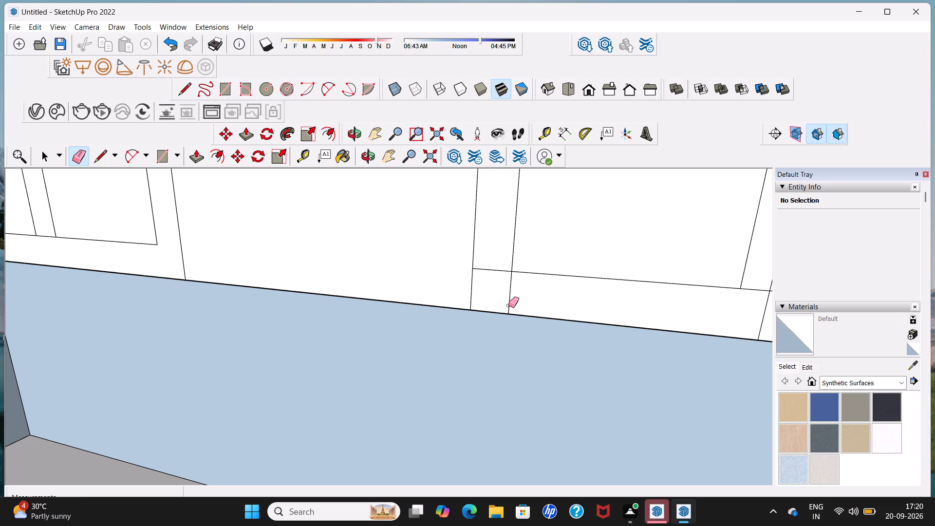
click(508, 305)
click(497, 272)
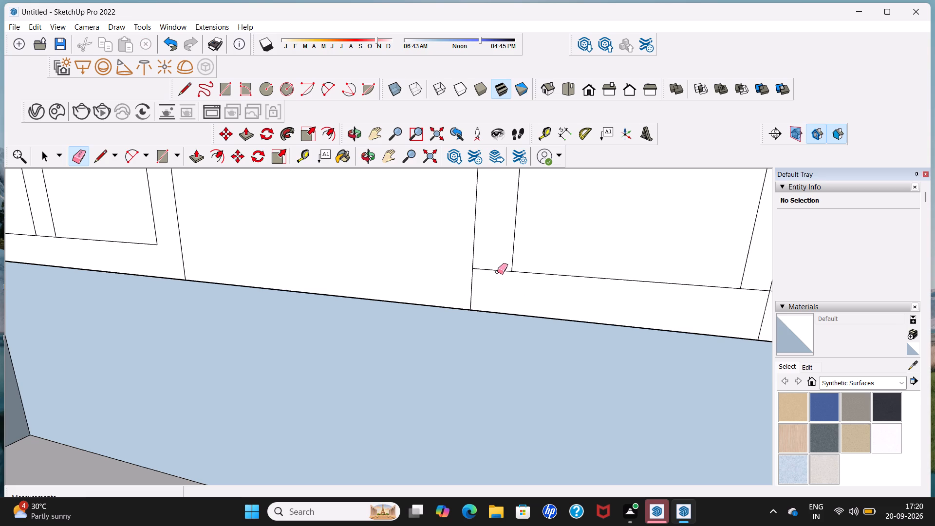
click(495, 271)
Erase the divider segment below the right door pair's lower frame line and the overshooting horizontal line ends at the frame's right corners.
scroll(594, 294, down, 10)
scroll(679, 315, up, 5)
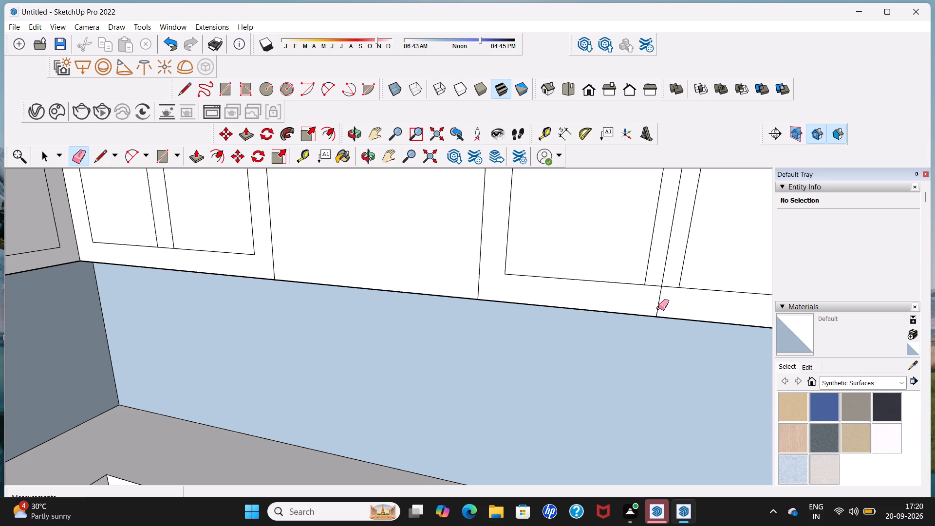
click(658, 308)
scroll(660, 306, down, 17)
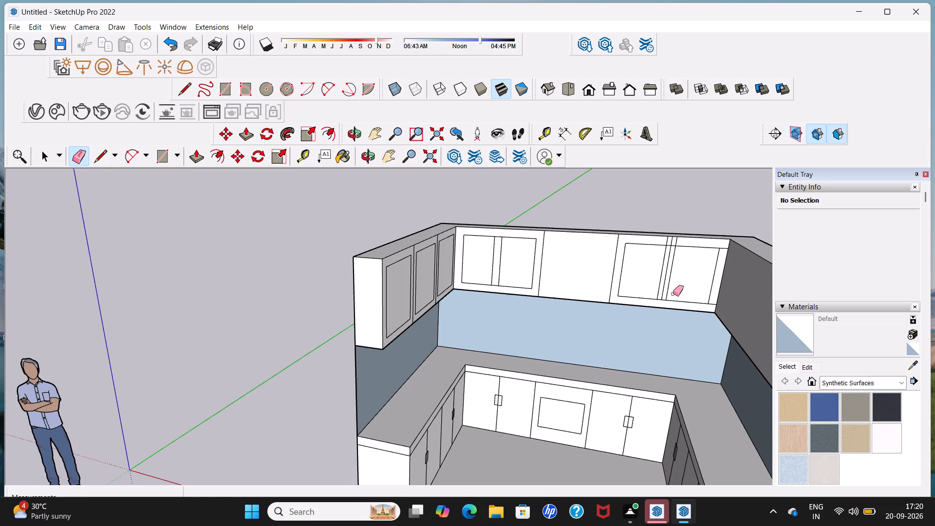
scroll(724, 275, up, 10)
scroll(707, 314, up, 3)
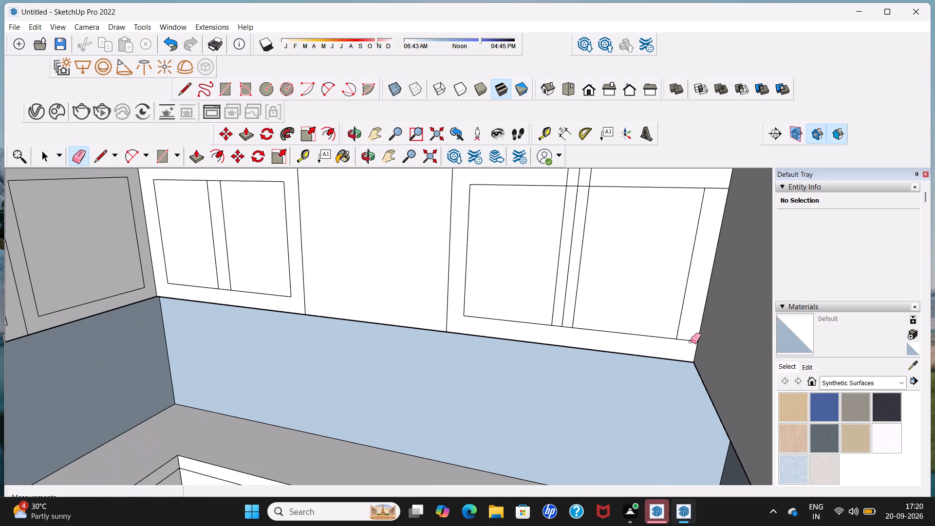
click(691, 341)
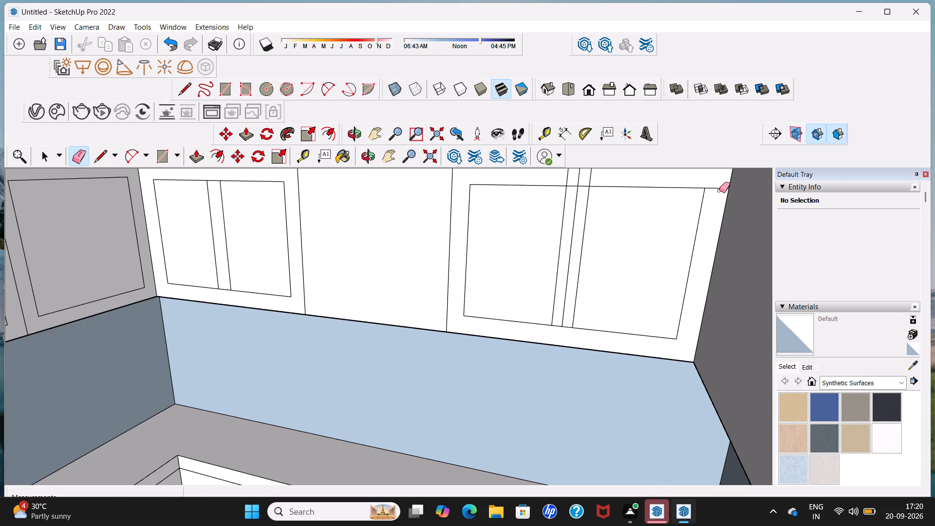
click(719, 189)
scroll(679, 230, down, 6)
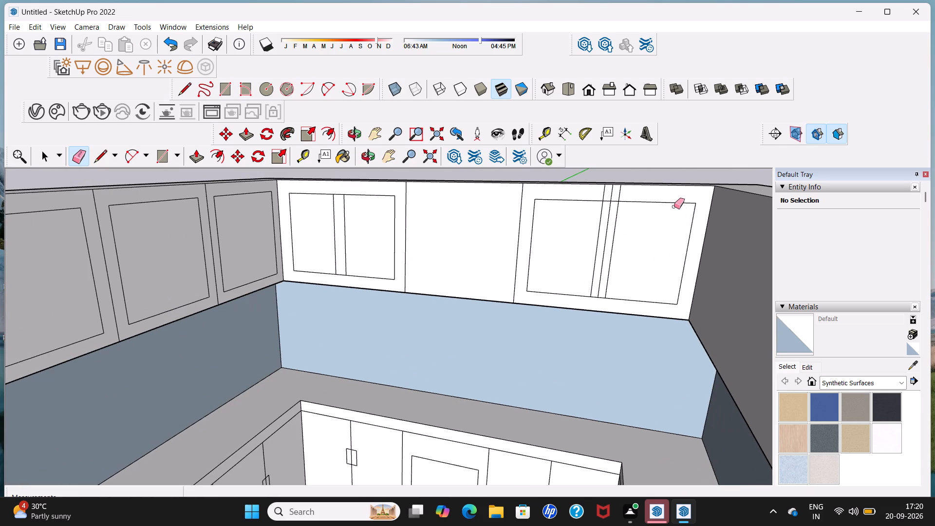
Erase the three vertical line ends above the right door pair's upper frame line and the remaining divider between its two panels.
scroll(630, 189, up, 6)
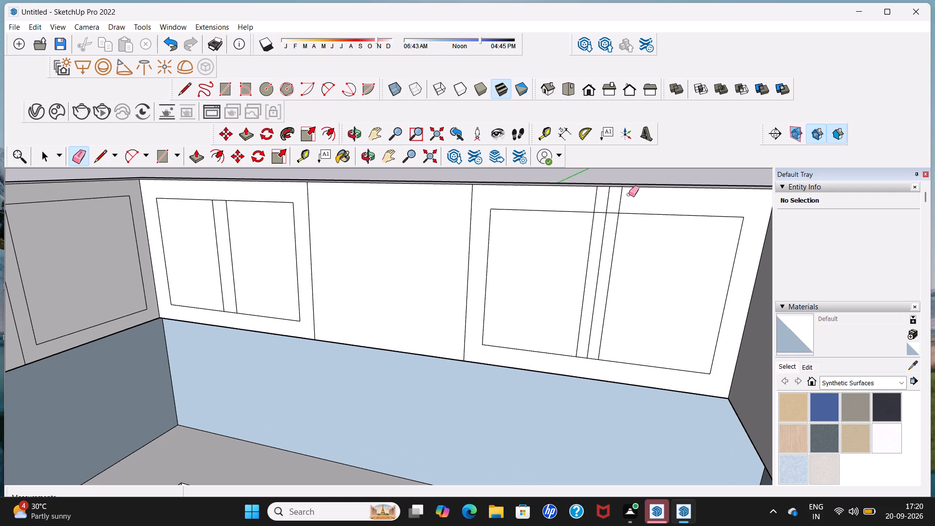
drag(624, 196, 604, 197)
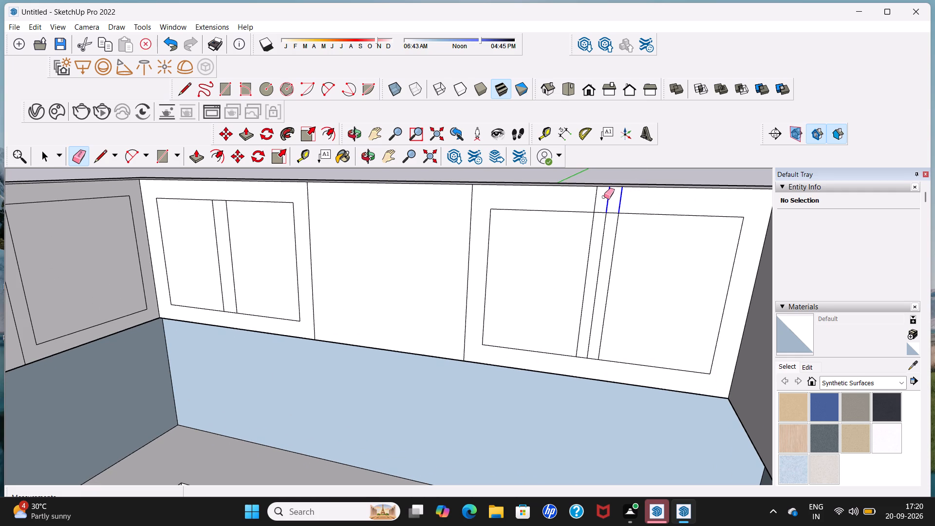
drag(604, 197, 596, 197)
click(604, 226)
Delete the blank front face between the two door pairs of the back upper cabinet.
scroll(607, 225, down, 5)
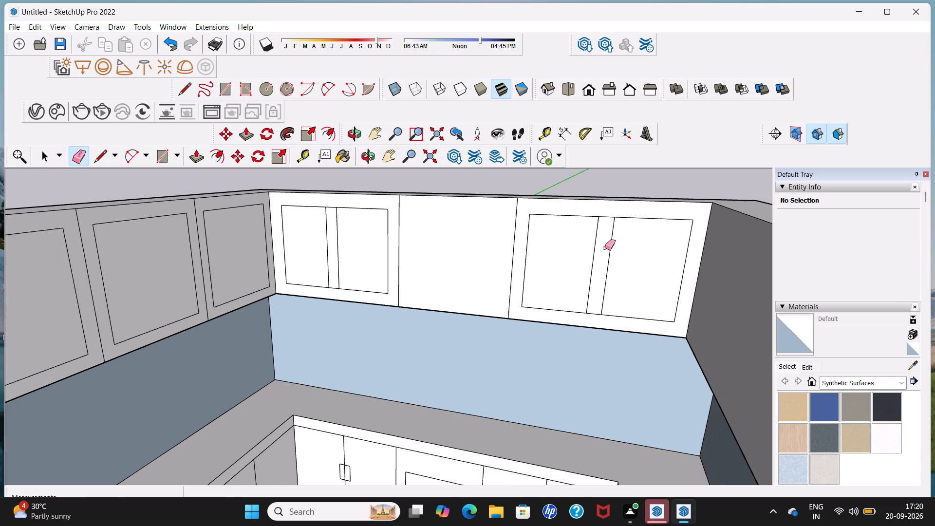
scroll(580, 339, down, 5)
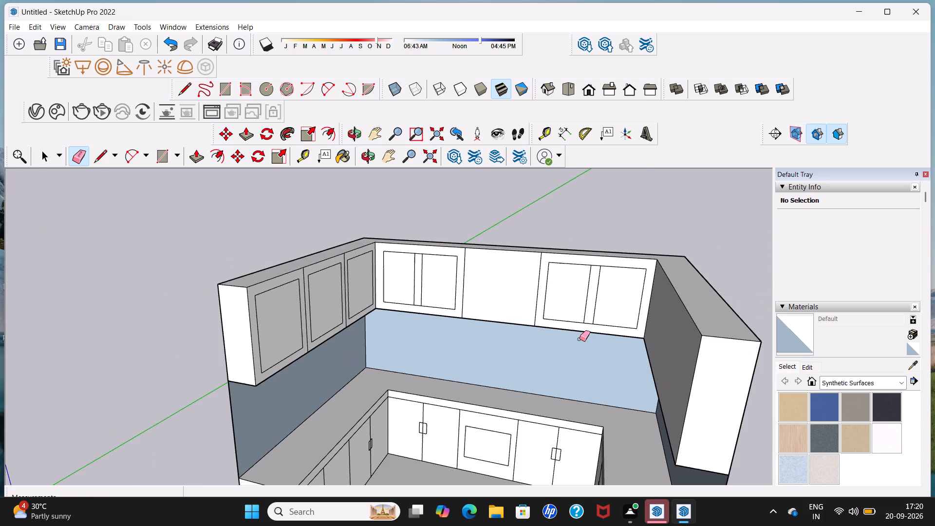
scroll(580, 339, down, 3)
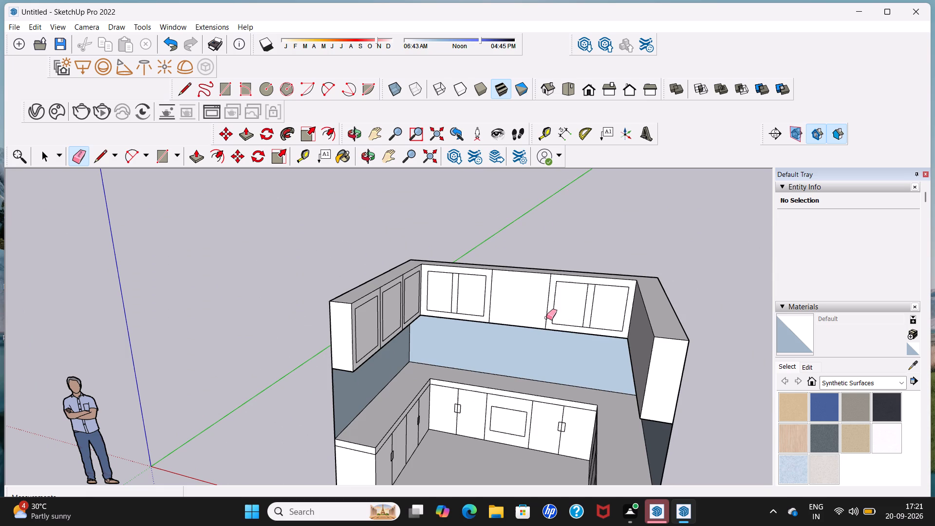
key(space)
click(513, 301)
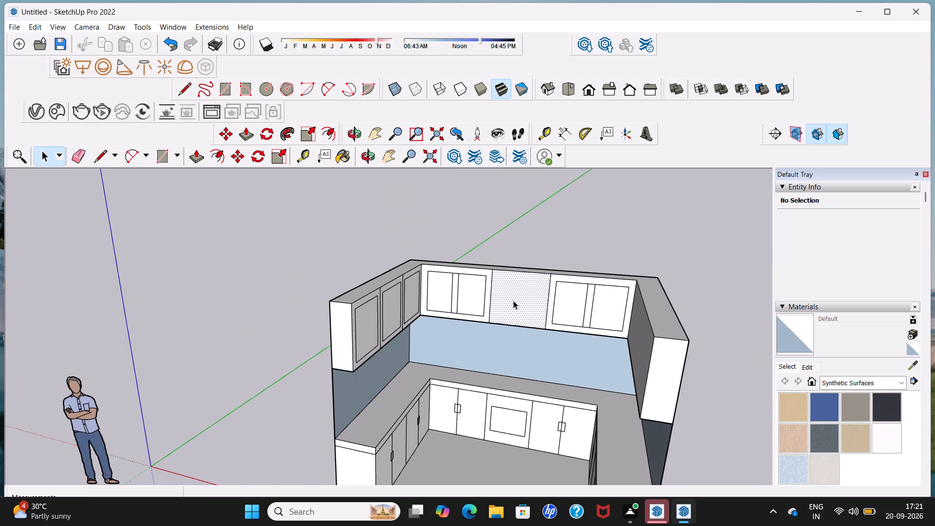
key(Delete)
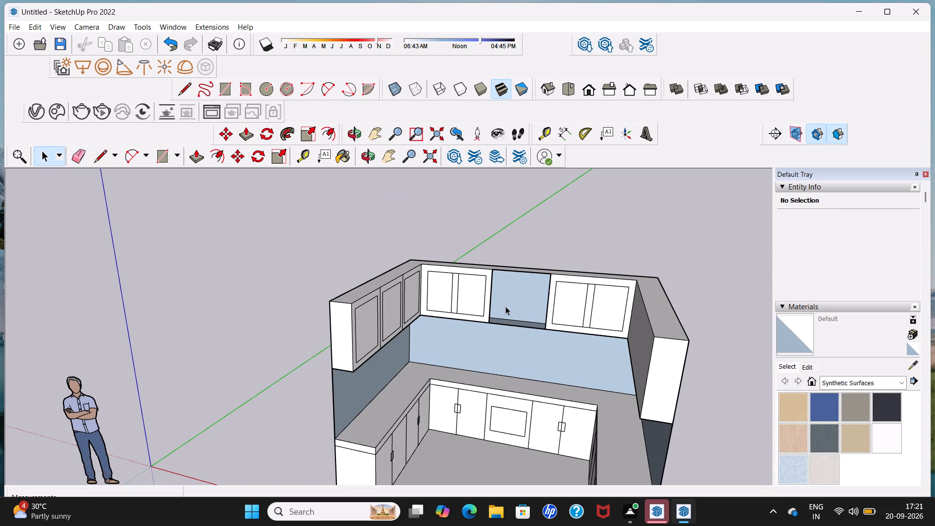
Draw a 1' line across the bottom face of the back upper cabinet's opening, from its front left corner to the rear edge.
middle_drag(506, 306, 409, 319)
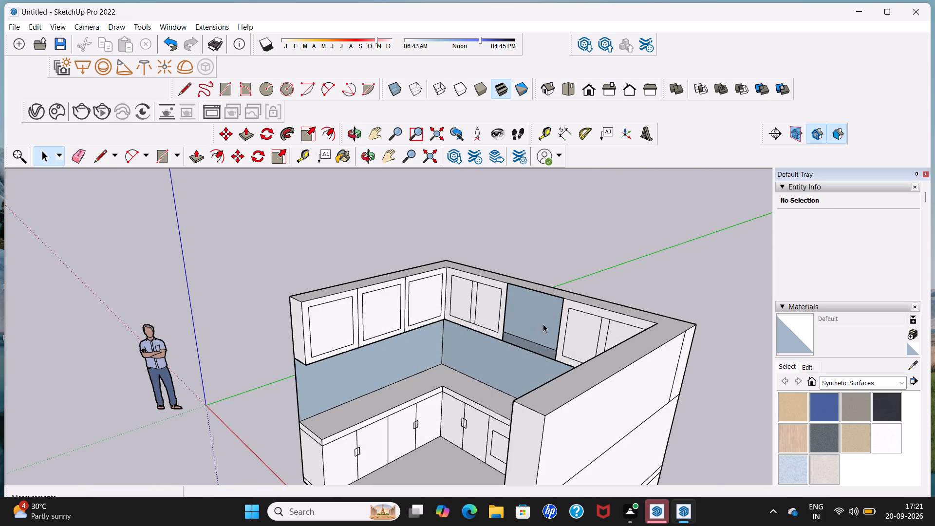
middle_drag(532, 313, 469, 328)
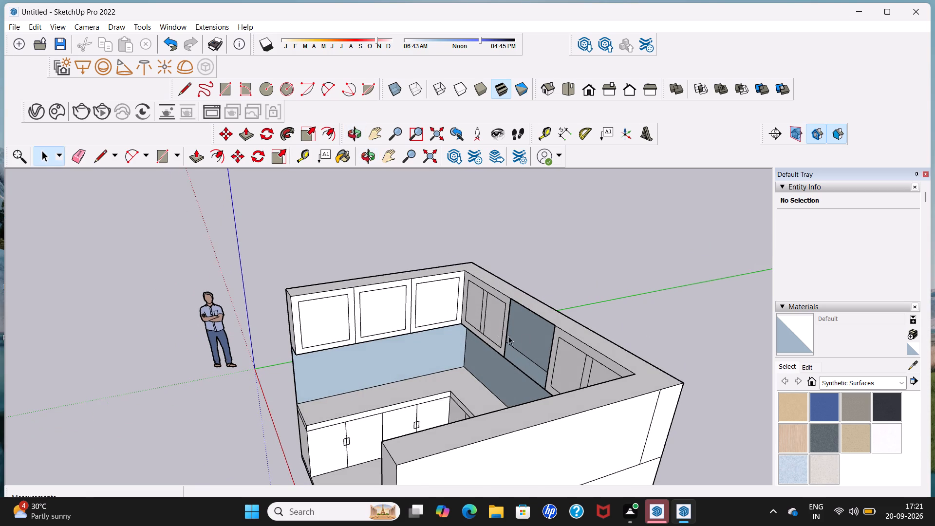
middle_drag(527, 336, 482, 350)
scroll(510, 370, up, 9)
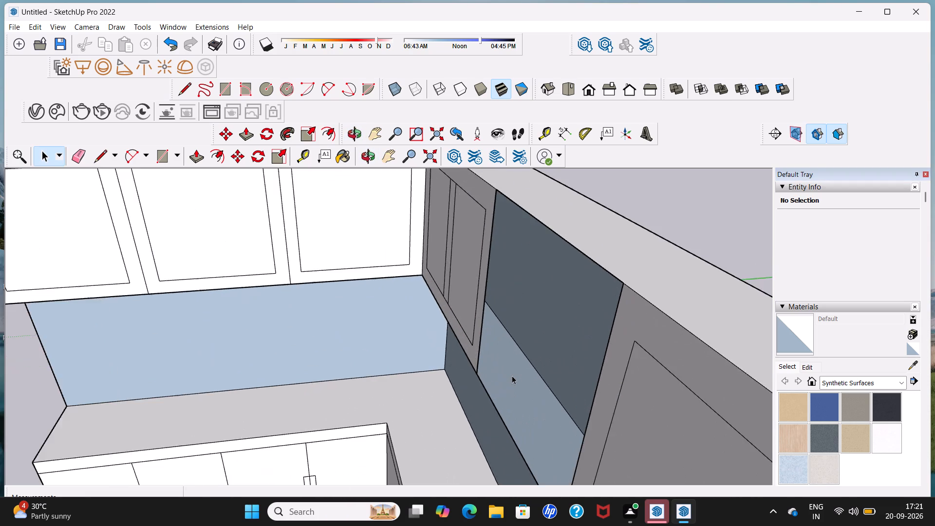
scroll(512, 376, up, 6)
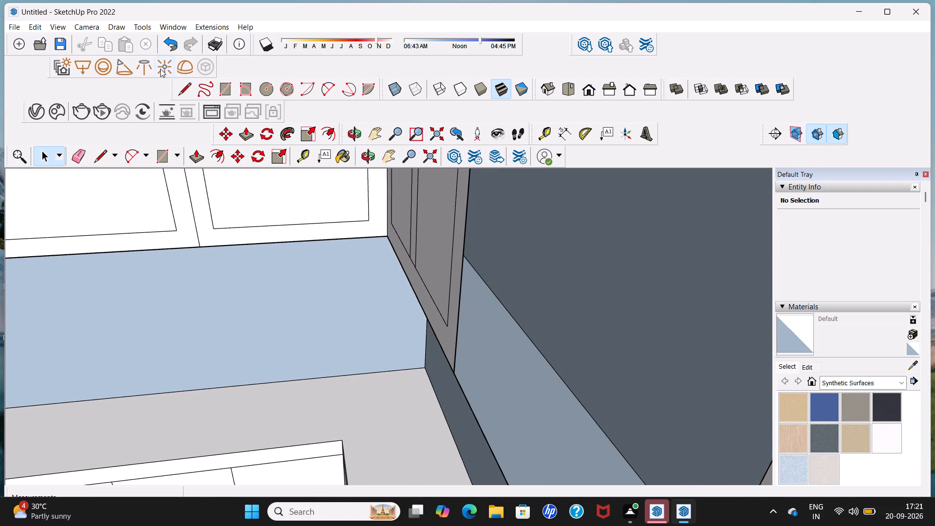
click(184, 90)
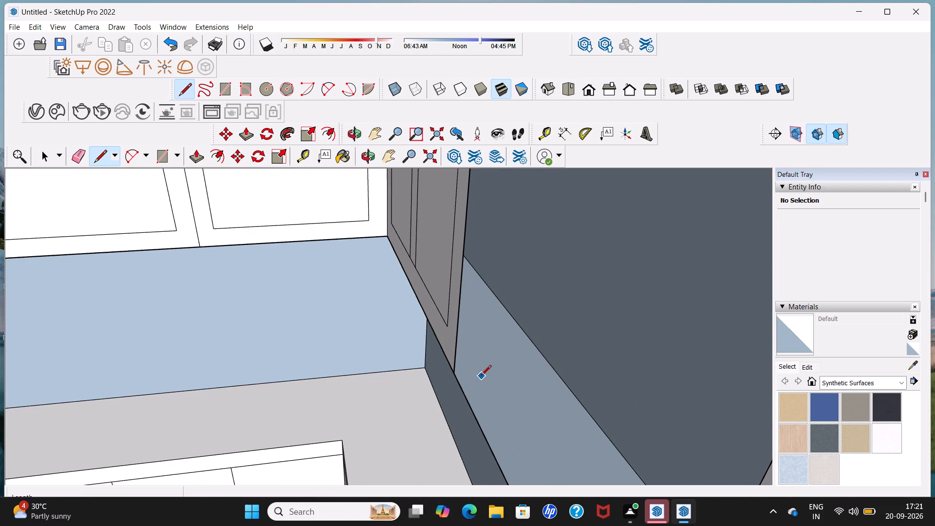
click(458, 375)
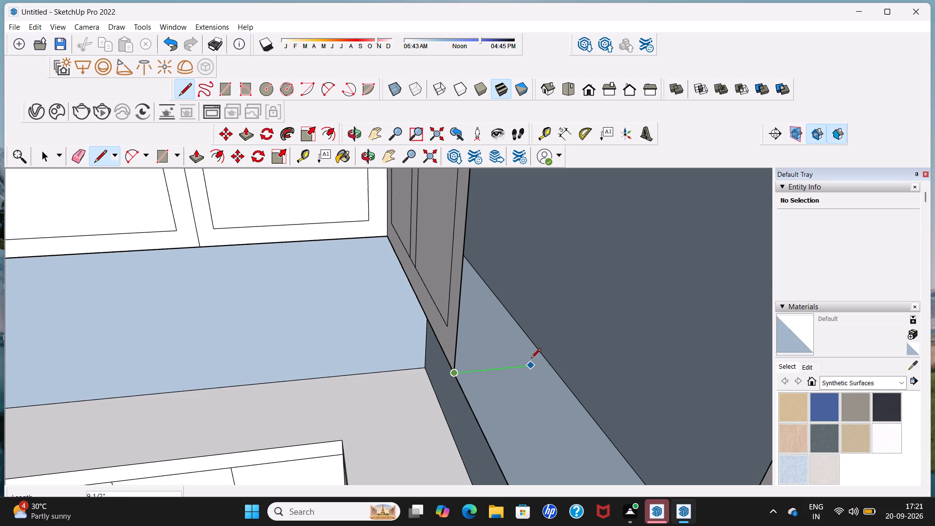
click(552, 360)
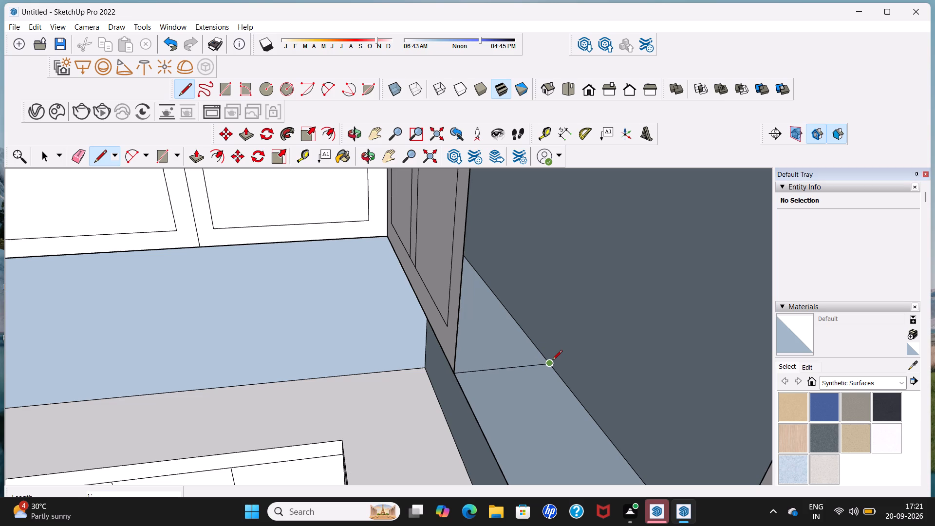
Start another line from the rear bottom edge of the opening, near its left end in the back upper cabinet.
click(538, 349)
scroll(547, 365, down, 9)
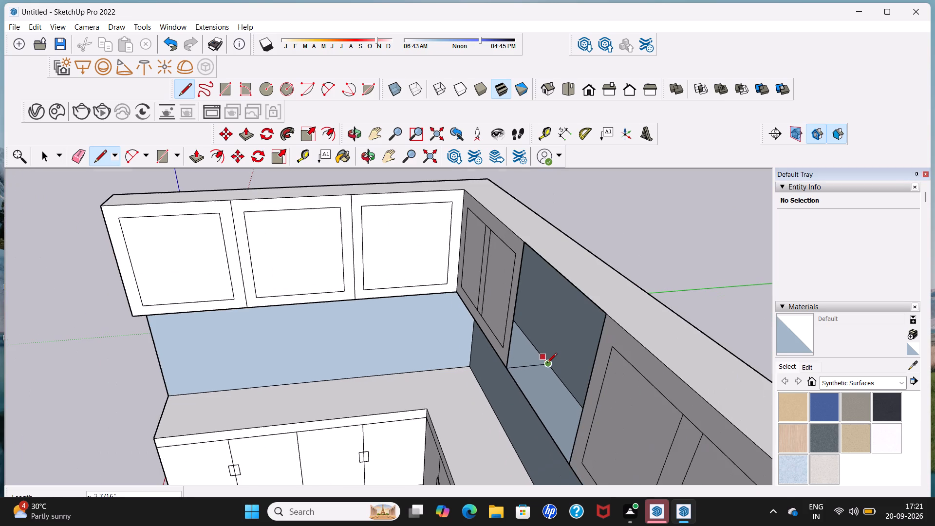
middle_drag(546, 339, 579, 301)
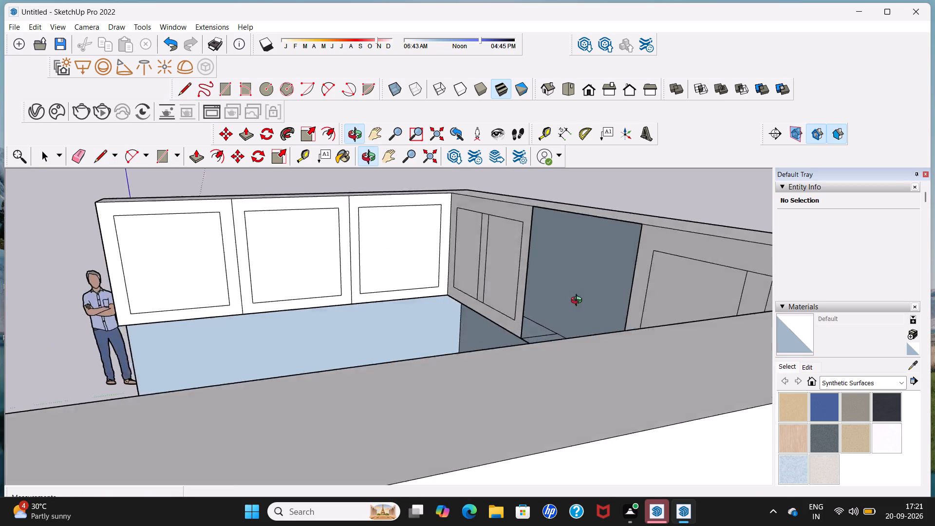
middle_drag(579, 301, 590, 308)
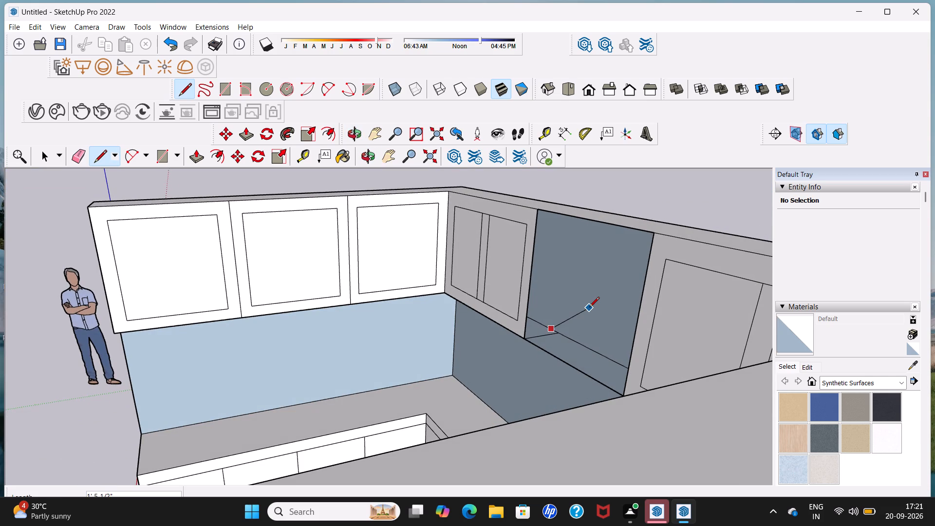
middle_drag(541, 351, 600, 363)
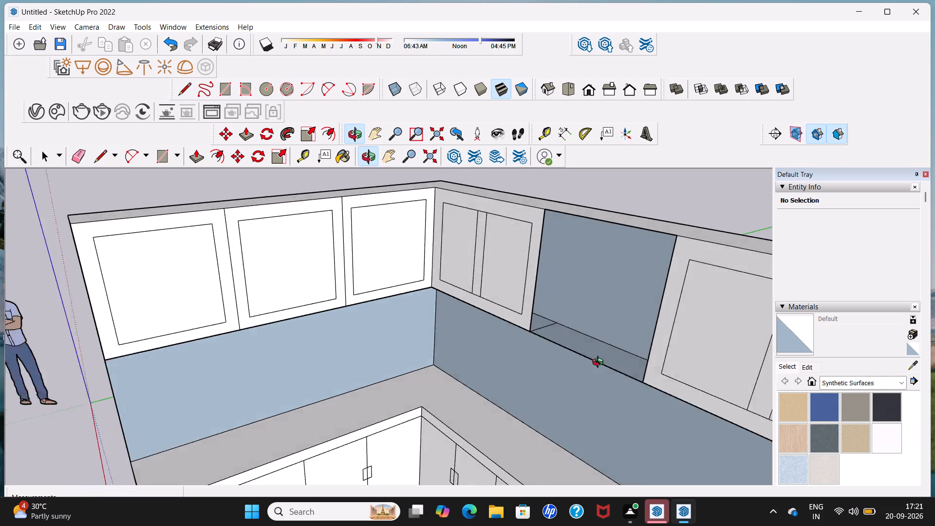
middle_drag(600, 363, 682, 351)
middle_drag(615, 319, 685, 329)
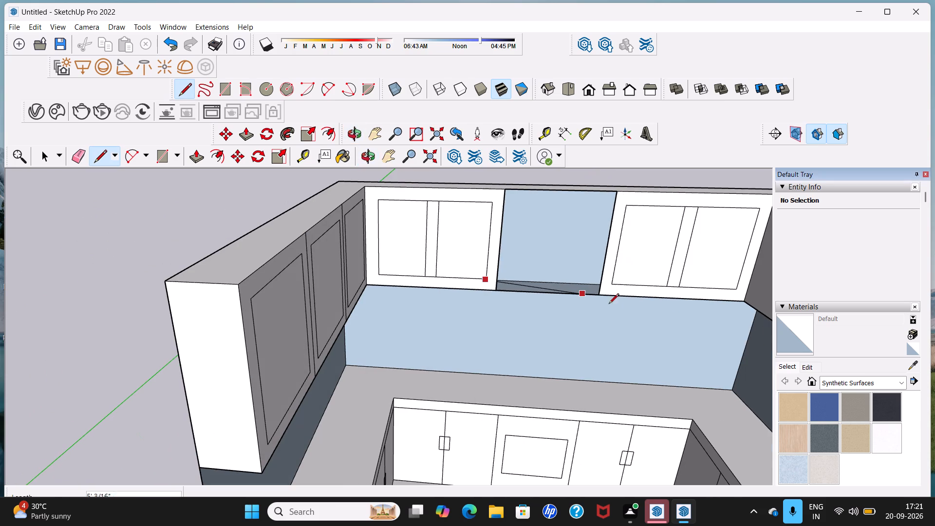
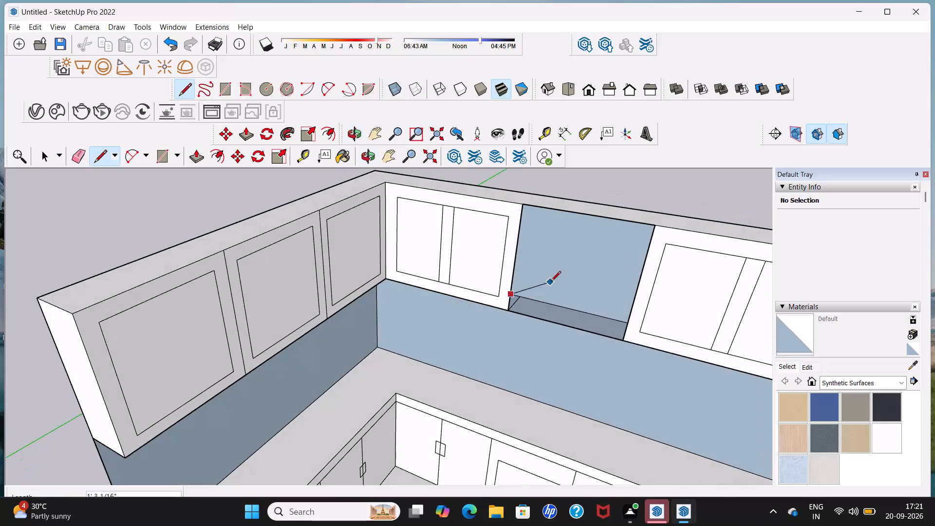
Undo the last line in the back upper cabinet's opening and redraw a 1' bottom-face line from its front left corner to the rear edge.
middle_drag(549, 286, 539, 297)
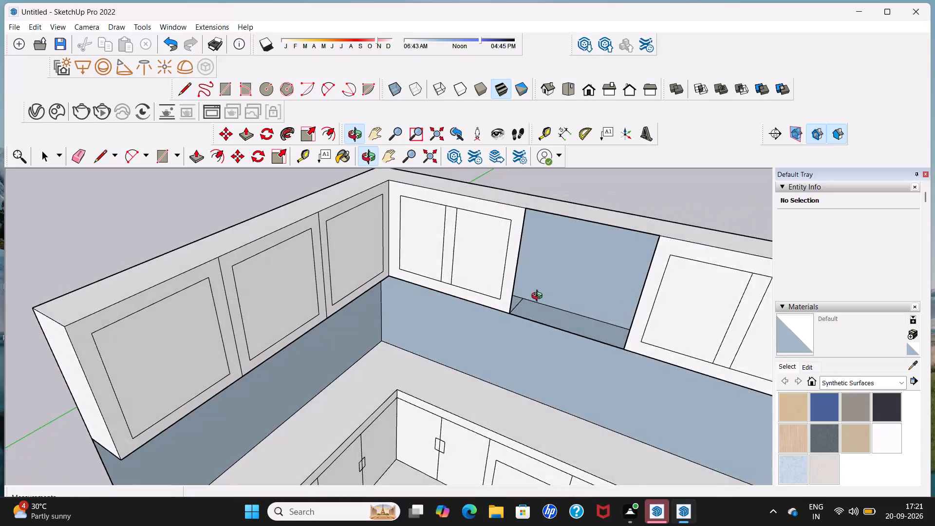
middle_drag(539, 297, 488, 306)
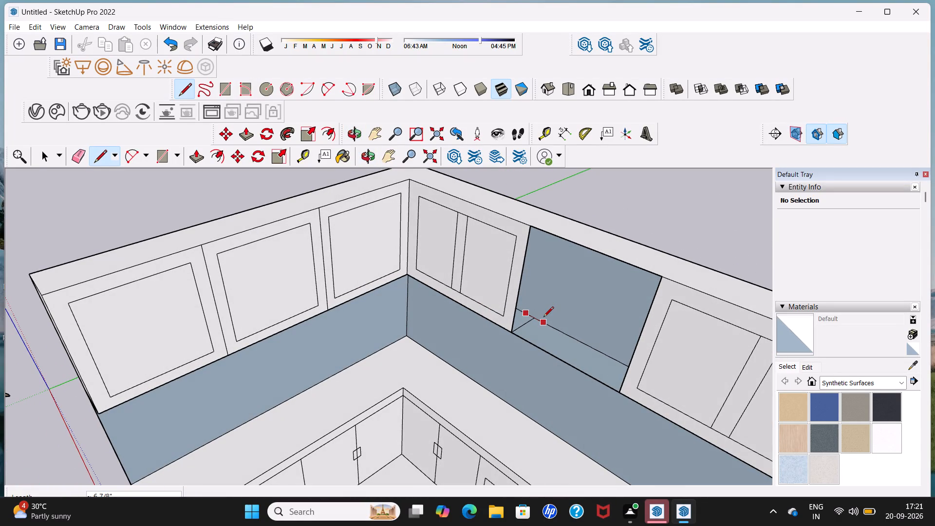
key(ctrl+z)
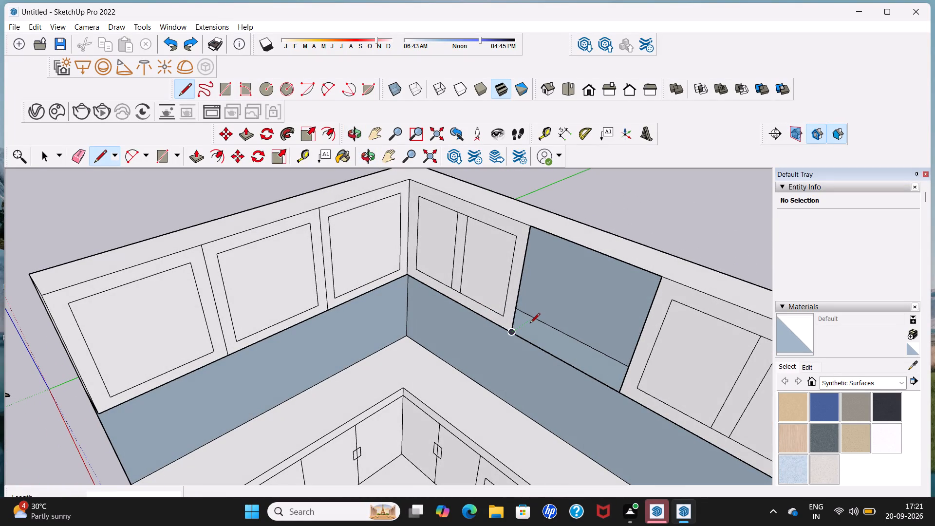
click(514, 333)
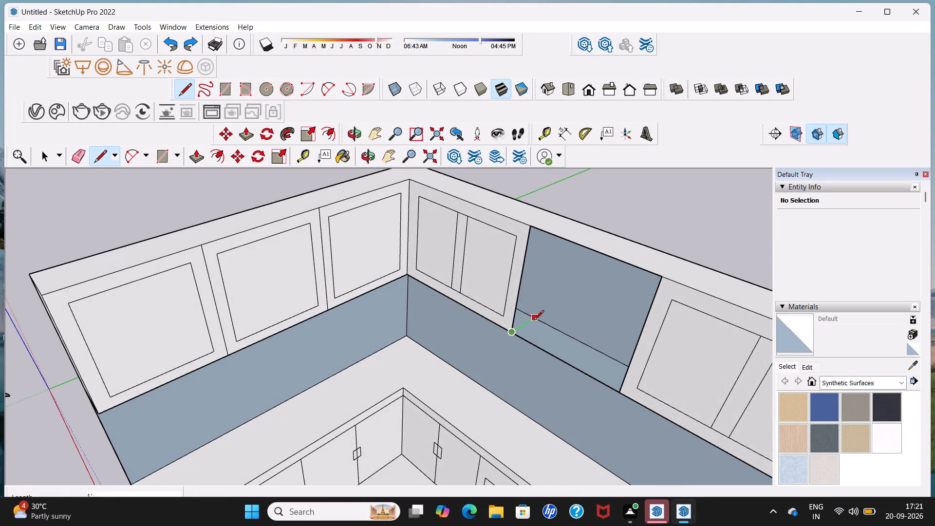
click(534, 321)
Draw a 1' line across the opening's bottom face from its front right corner to the rear edge.
middle_drag(554, 338, 610, 347)
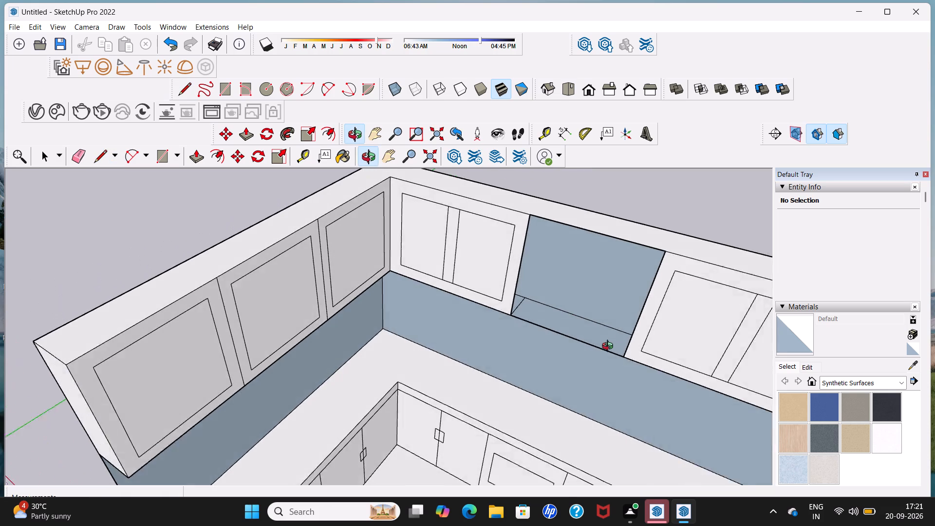
middle_drag(610, 347, 623, 343)
middle_drag(580, 305, 611, 309)
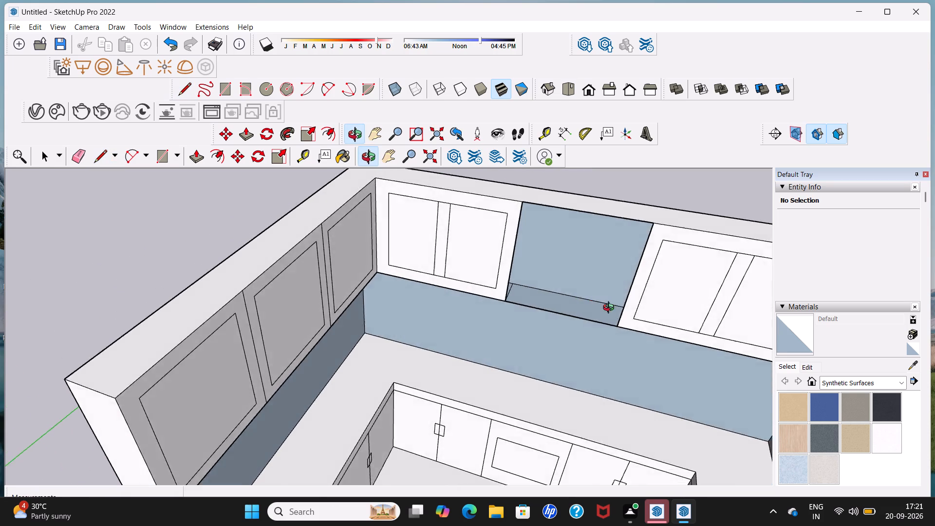
middle_drag(611, 309, 654, 302)
middle_drag(553, 285, 604, 283)
scroll(572, 271, up, 2)
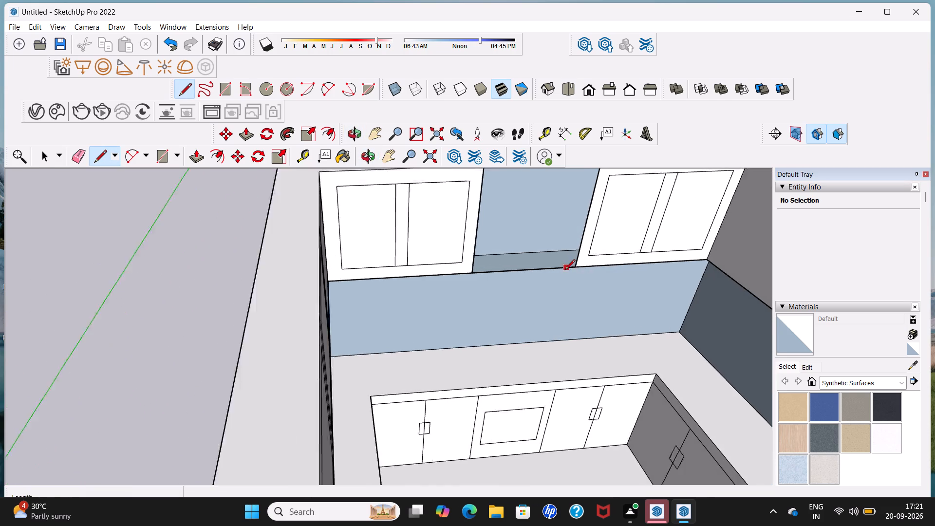
scroll(565, 270, up, 2)
click(579, 265)
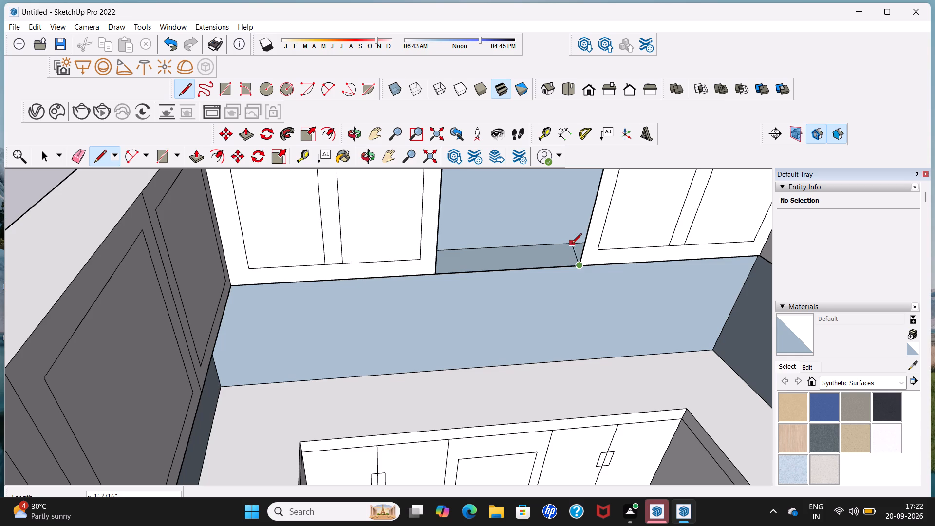
click(562, 247)
key(space)
Examine the back upper cabinet's opening from several angles around the kitchen.
middle_drag(544, 253, 582, 259)
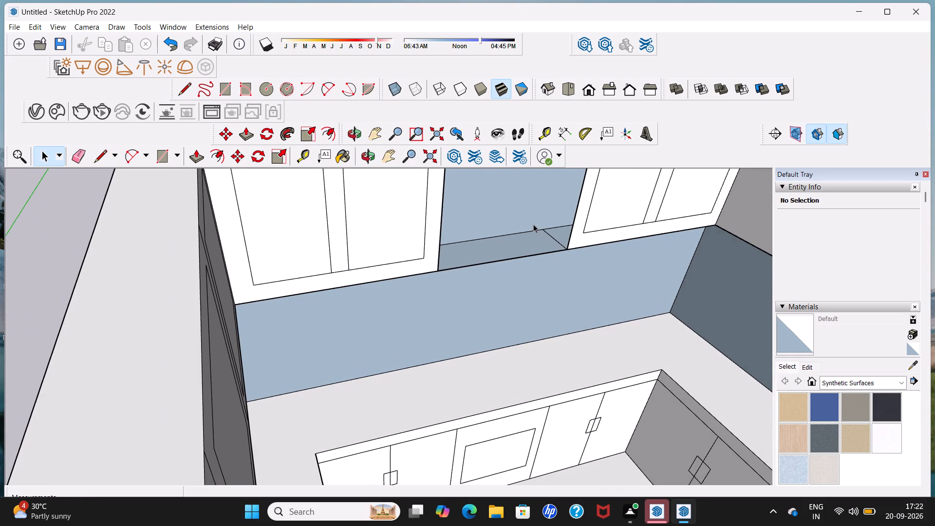
scroll(533, 224, down, 13)
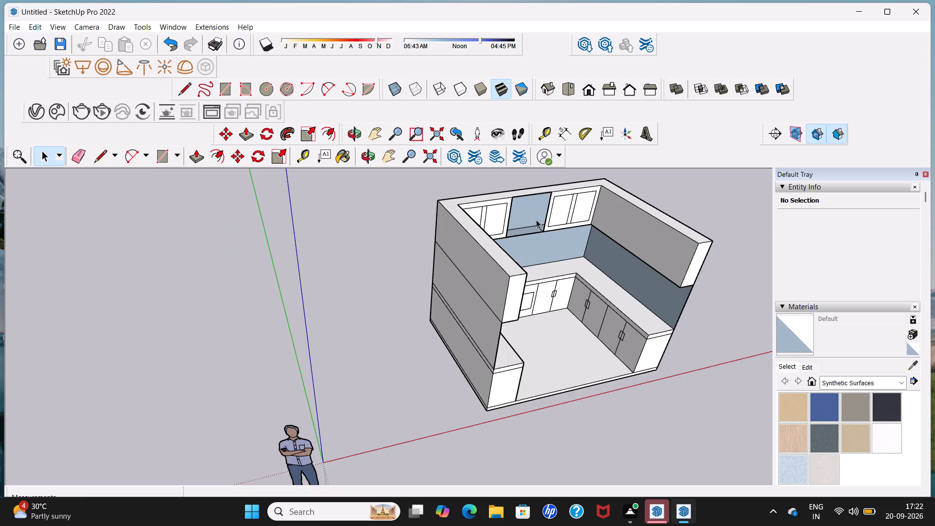
scroll(536, 220, up, 4)
middle_drag(536, 220, 533, 170)
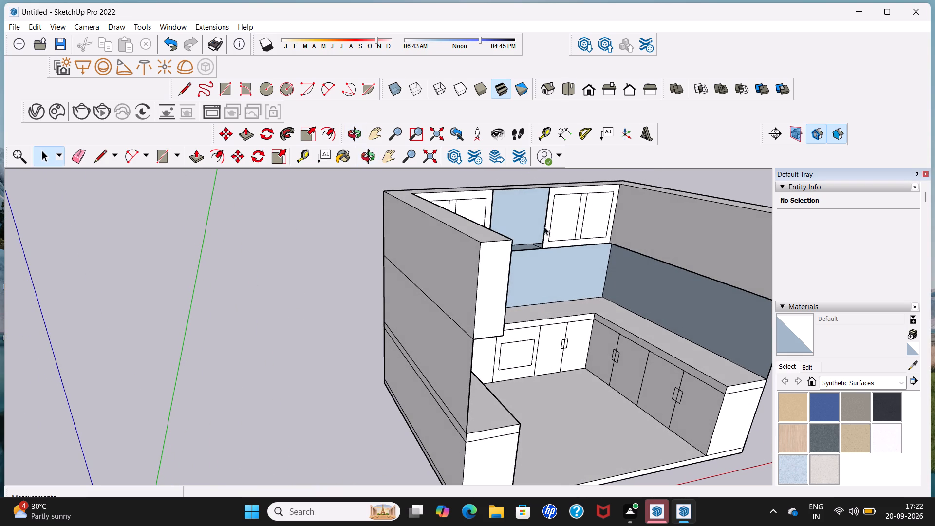
middle_drag(535, 228, 524, 185)
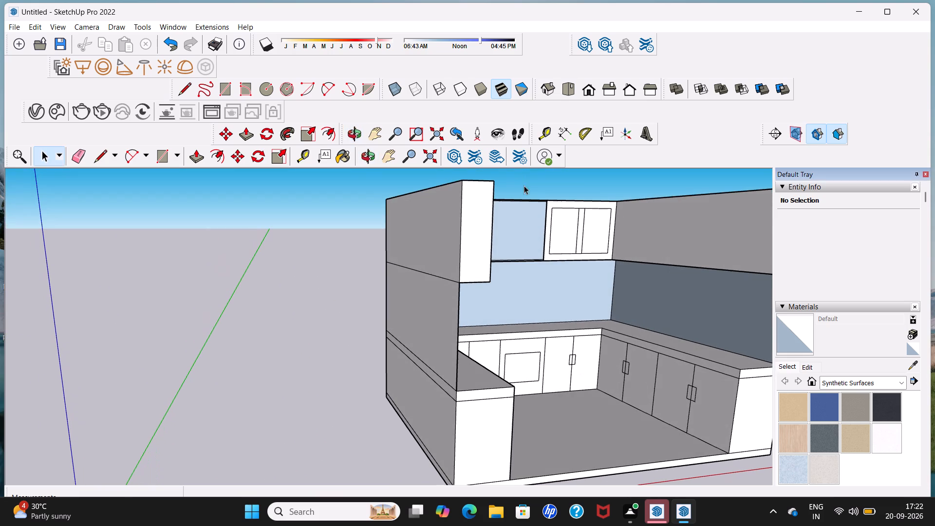
middle_drag(532, 216, 561, 207)
middle_drag(513, 240, 465, 243)
middle_drag(531, 226, 475, 239)
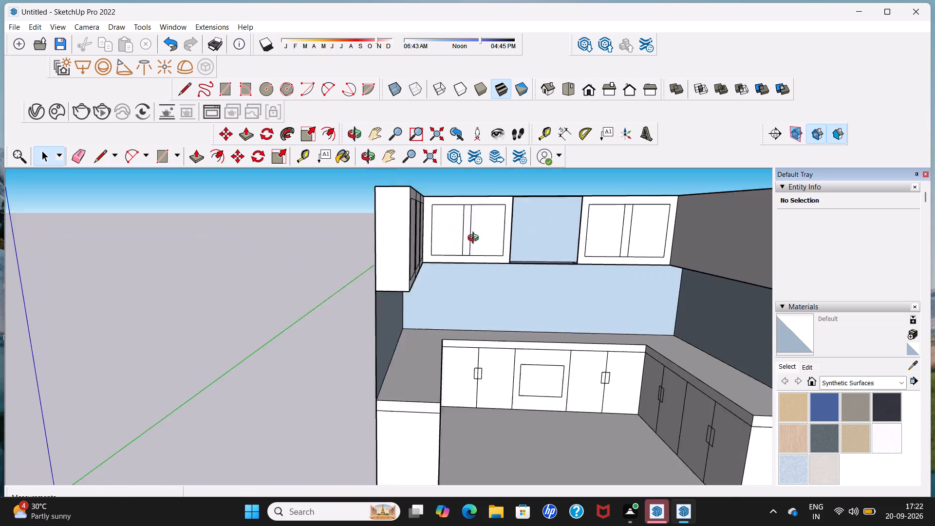
middle_drag(475, 239, 453, 244)
middle_drag(548, 225, 483, 253)
middle_drag(536, 246, 526, 249)
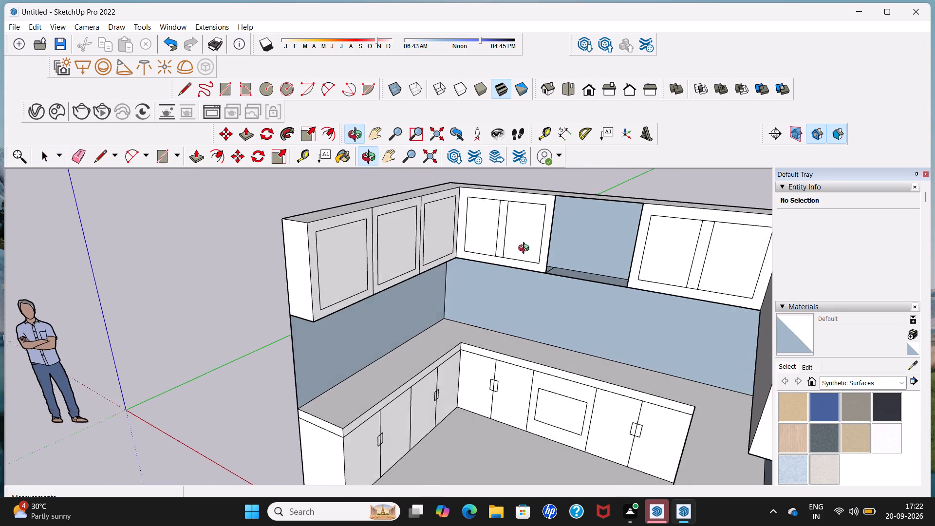
middle_drag(526, 249, 509, 254)
Draw a vertical line about 2' 11 3/4" high from the left bottom line's rear end to the top edge of the opening's back.
scroll(595, 217, up, 6)
middle_drag(583, 217, 583, 207)
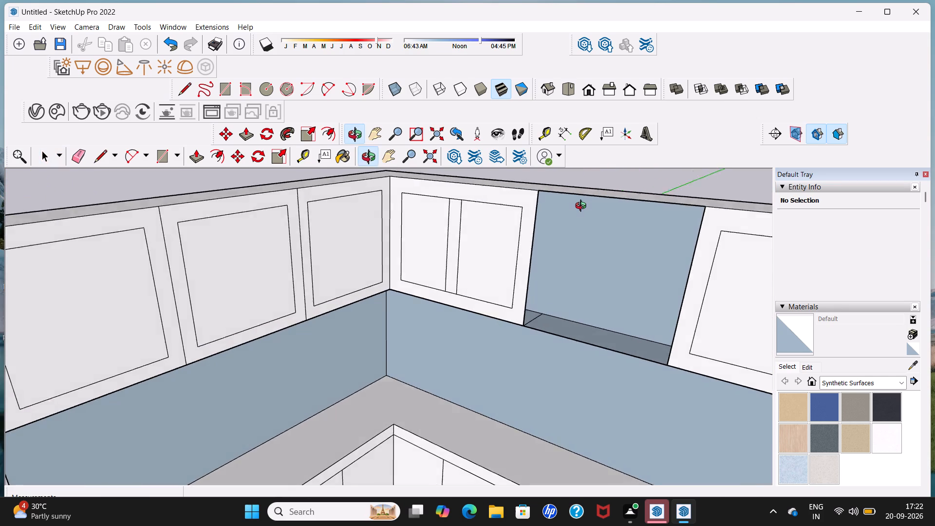
middle_drag(583, 207, 584, 179)
middle_drag(574, 208, 580, 183)
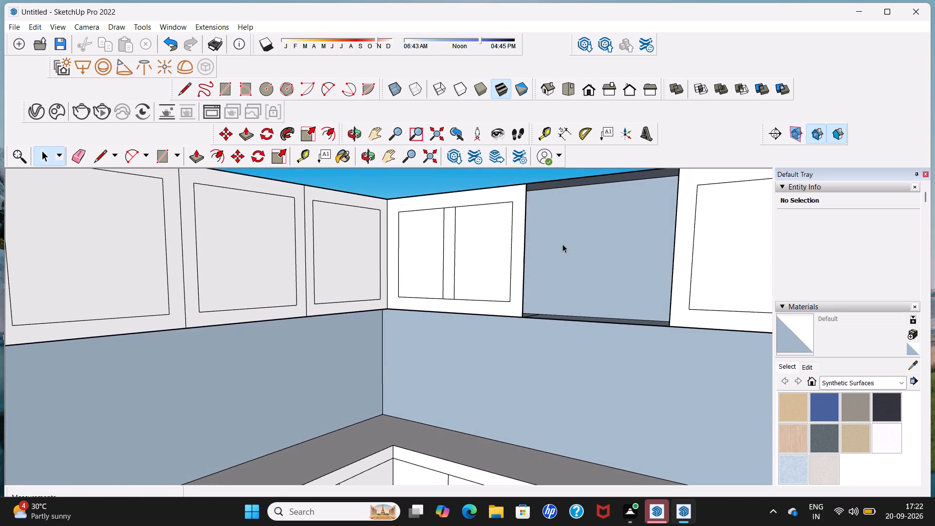
middle_drag(562, 246, 534, 251)
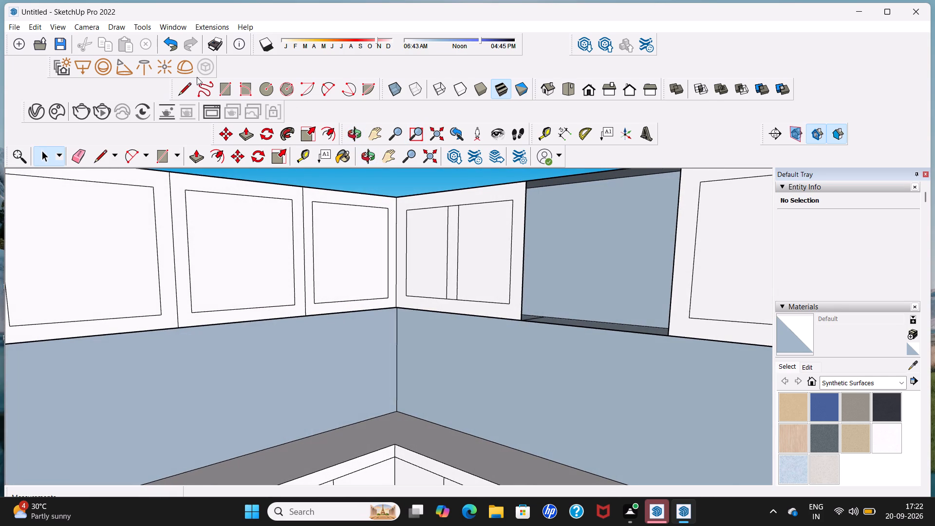
click(188, 88)
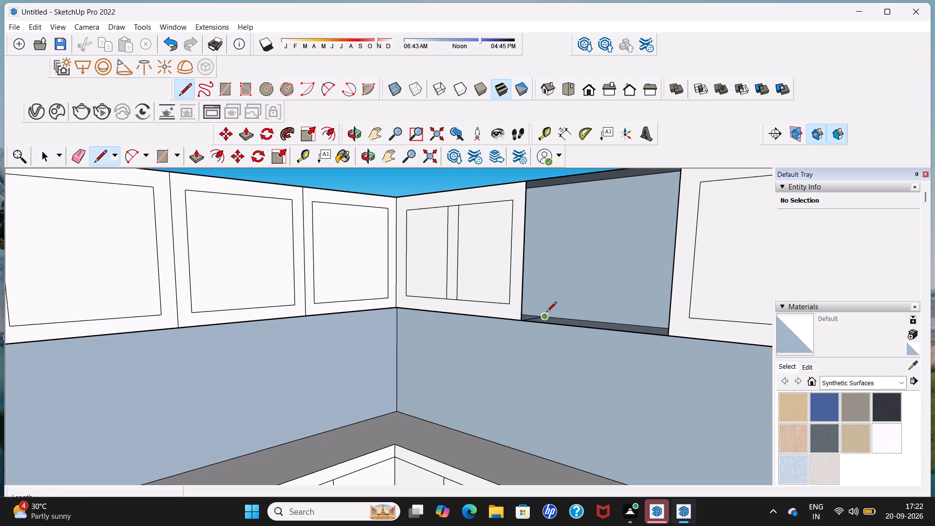
drag(543, 316, 550, 300)
scroll(561, 188, up, 3)
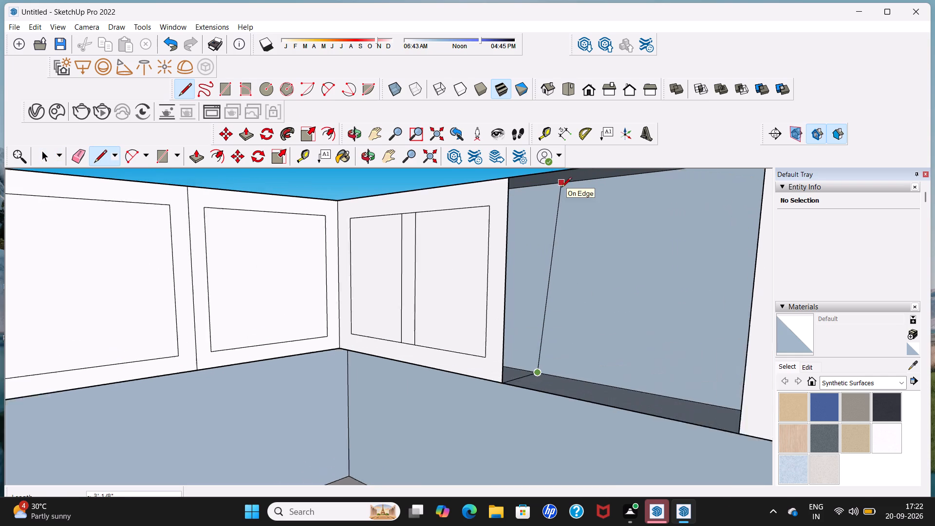
scroll(561, 188, up, 13)
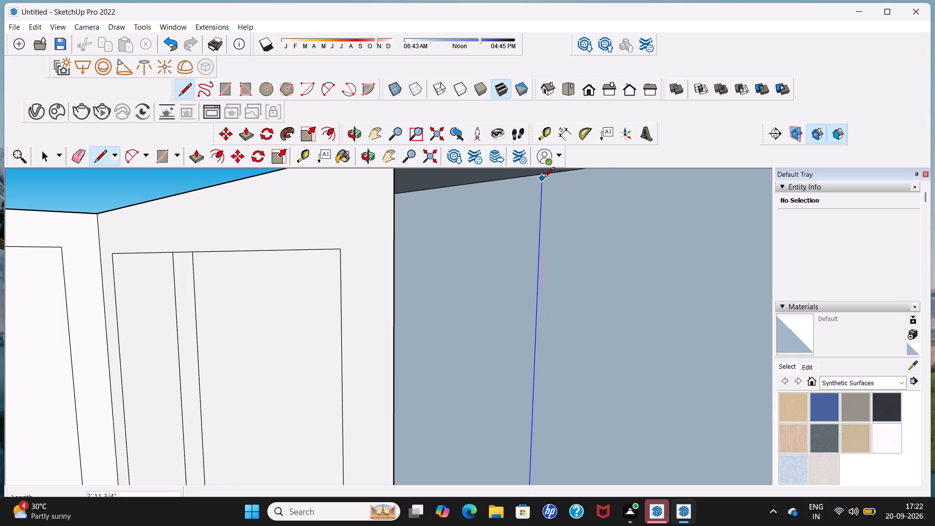
click(544, 175)
Close the opening's left side face with a line about 1' long from its front vertical edge to the rear vertical line's top.
scroll(544, 180, down, 6)
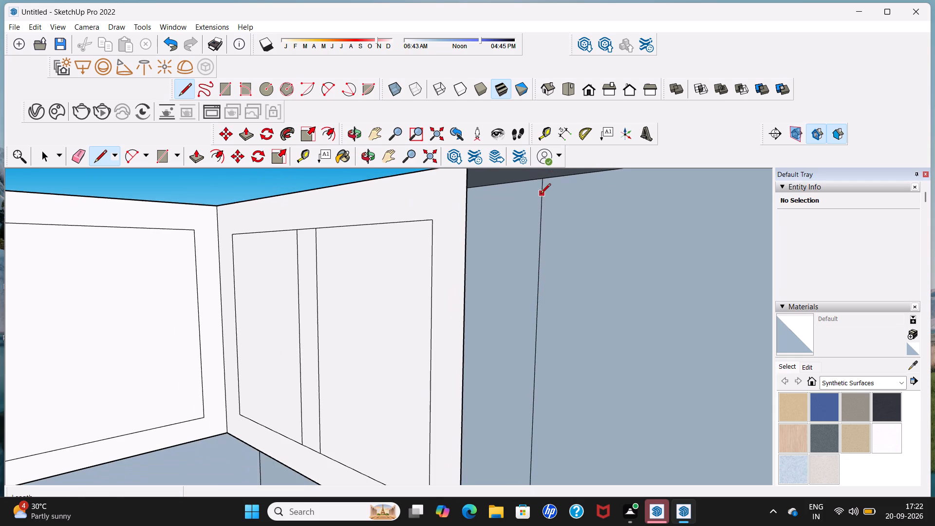
scroll(542, 185, down, 7)
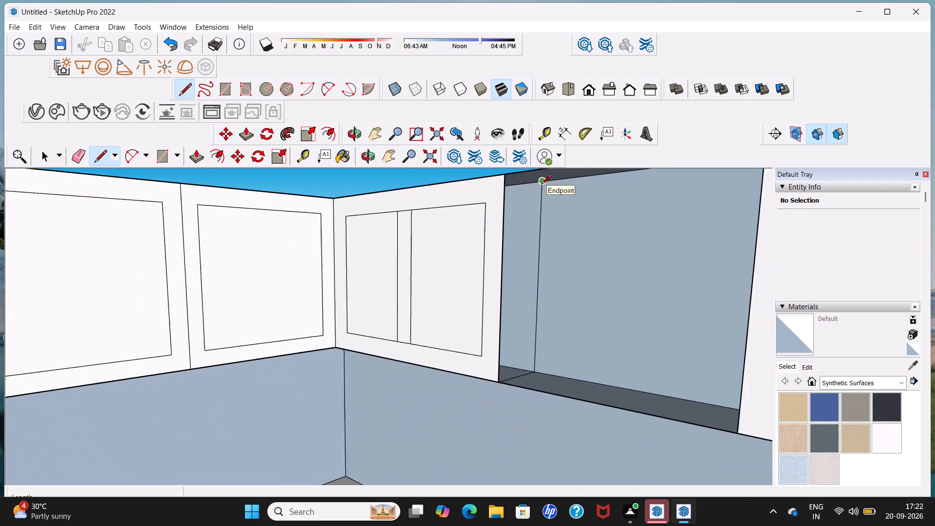
scroll(542, 185, down, 6)
middle_click(542, 185)
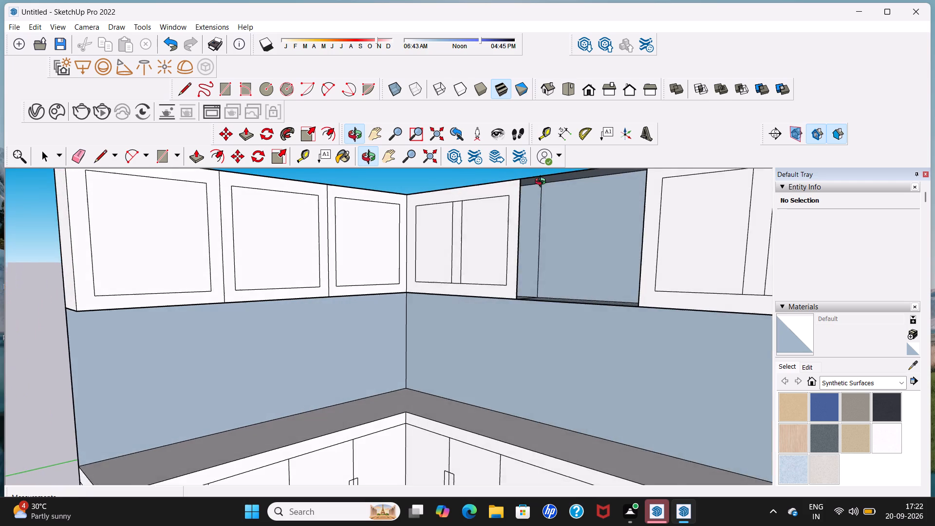
scroll(544, 181, up, 13)
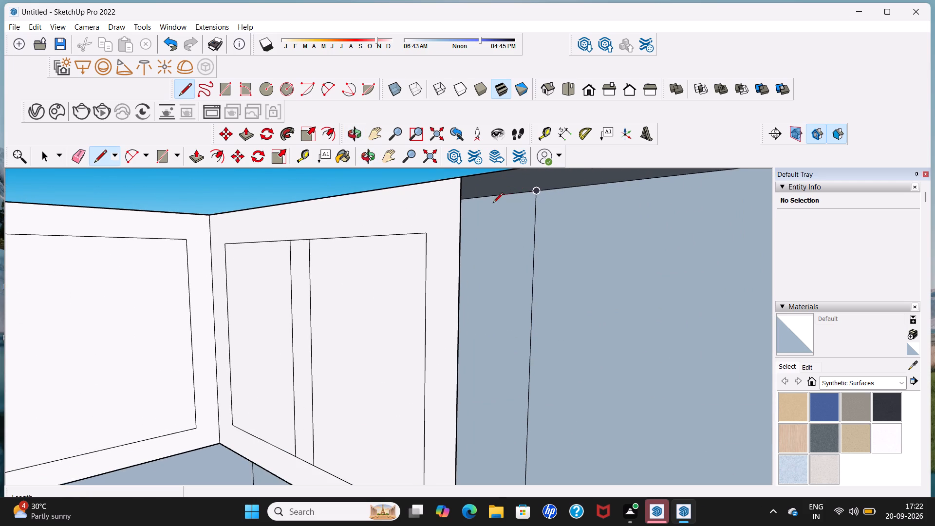
click(464, 200)
click(533, 191)
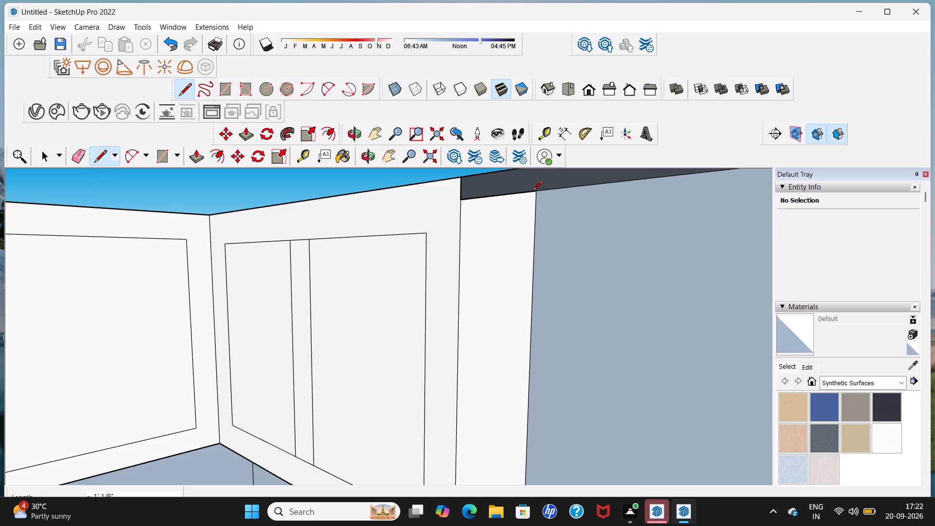
Draw a line about 1' 3 13/16" long across the opening's top face, between the left rear vertical line's upper end and the front edge.
scroll(533, 182, down, 9)
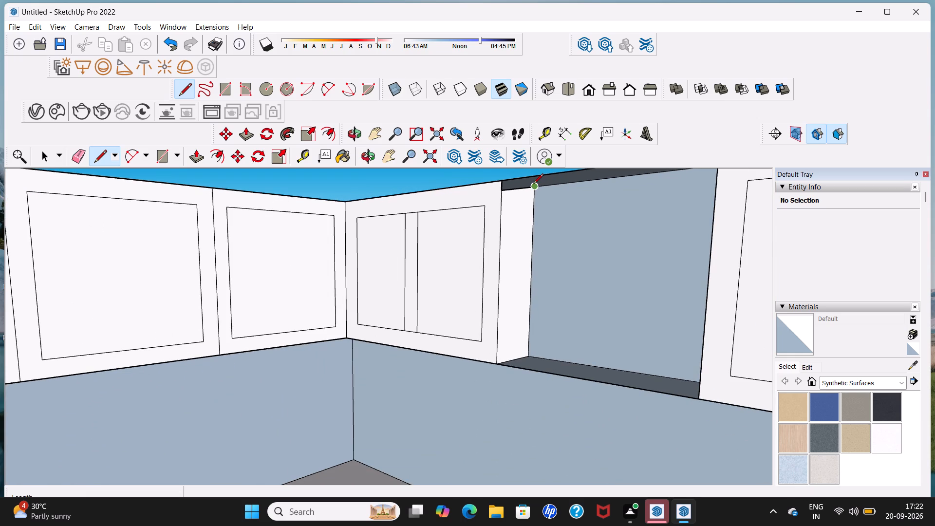
click(533, 185)
scroll(537, 184, up, 6)
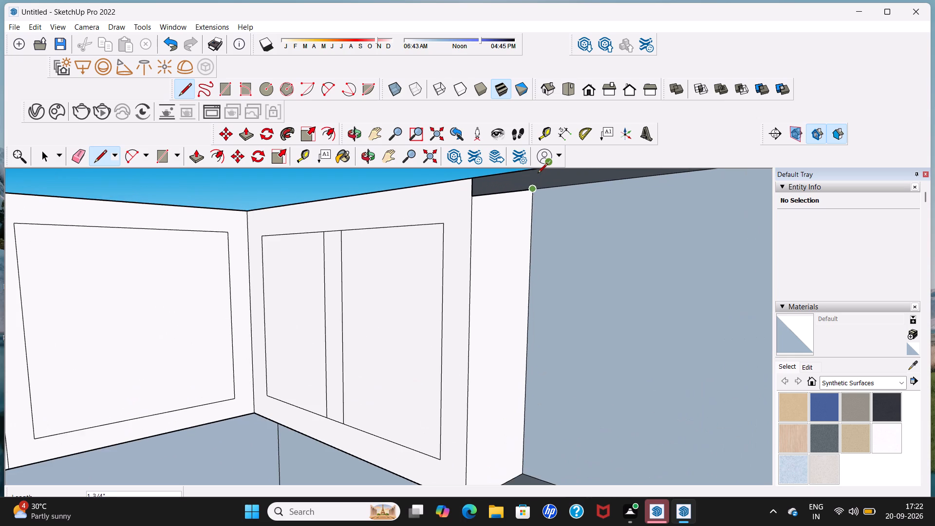
scroll(538, 172, down, 6)
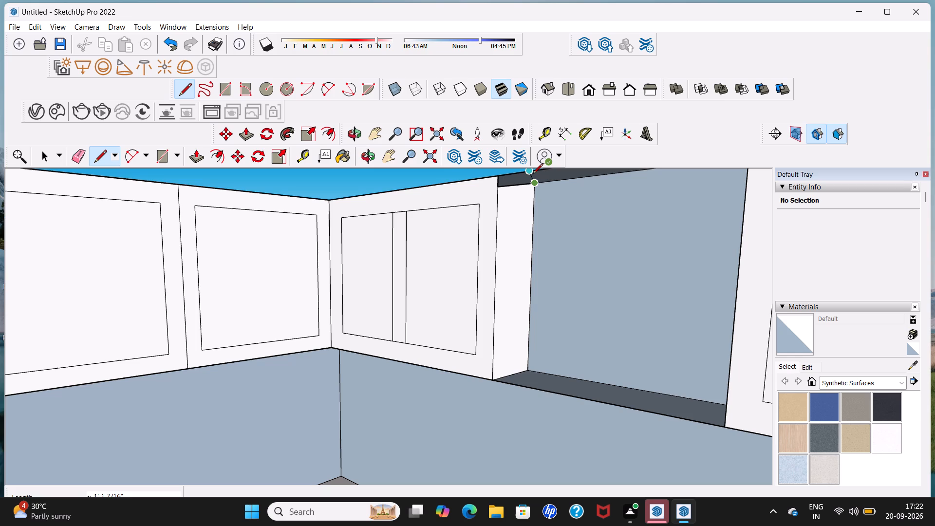
scroll(538, 181, down, 7)
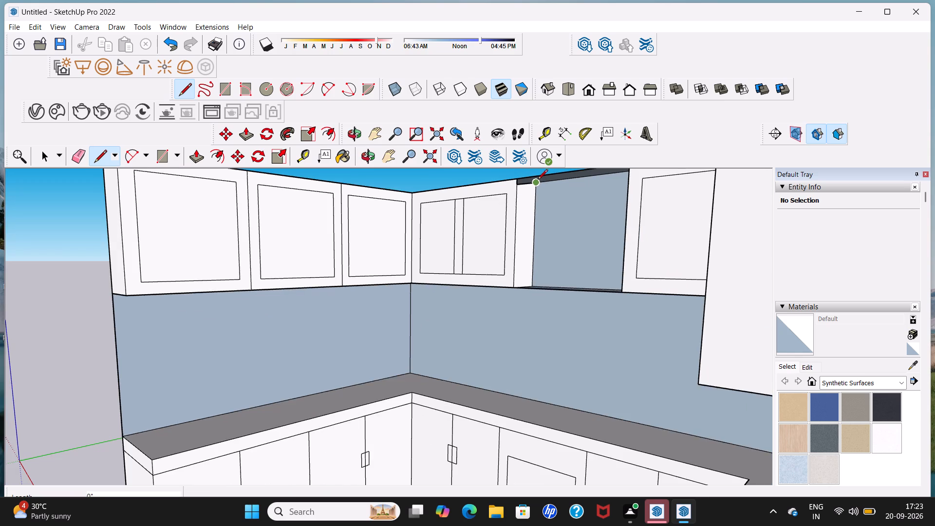
scroll(538, 179, up, 20)
scroll(538, 179, up, 1)
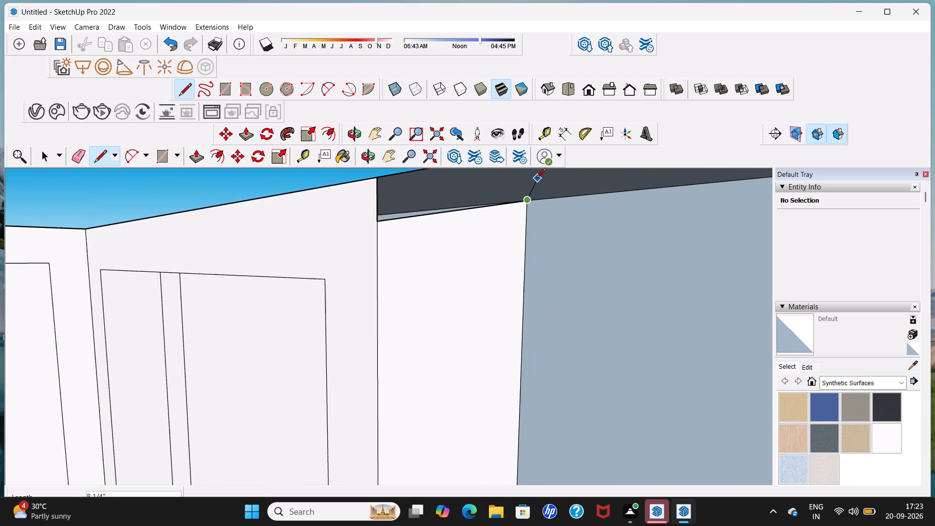
shift+middle_drag(534, 184, 432, 233)
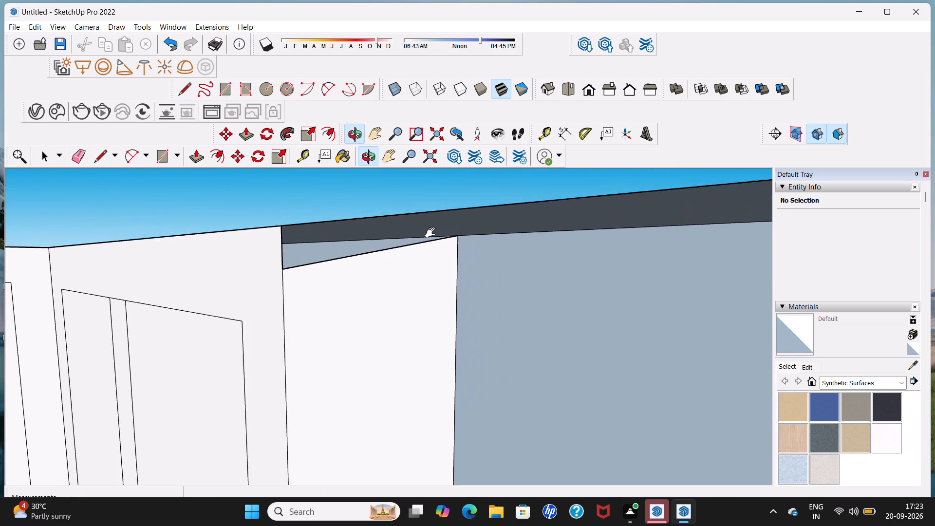
shift+middle_drag(432, 233, 418, 239)
scroll(427, 241, up, 4)
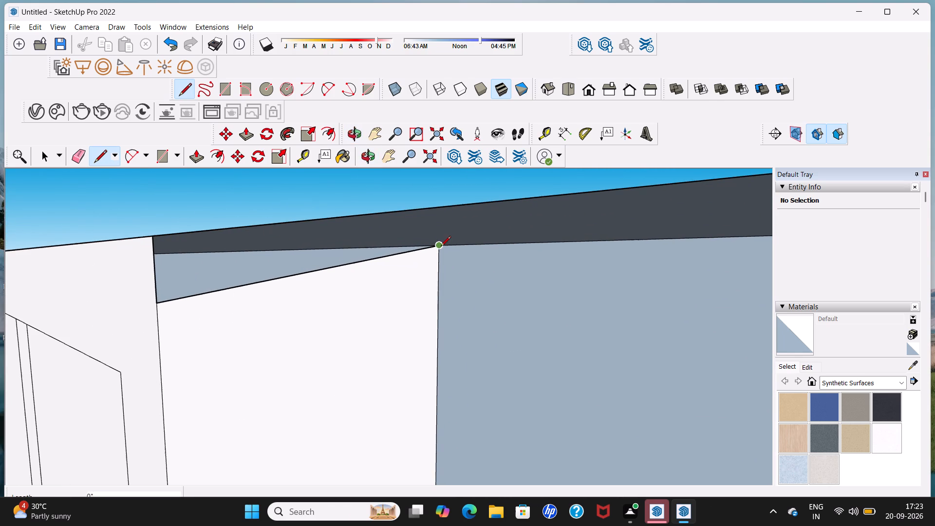
drag(441, 247, 443, 233)
drag(440, 207, 440, 212)
click(438, 244)
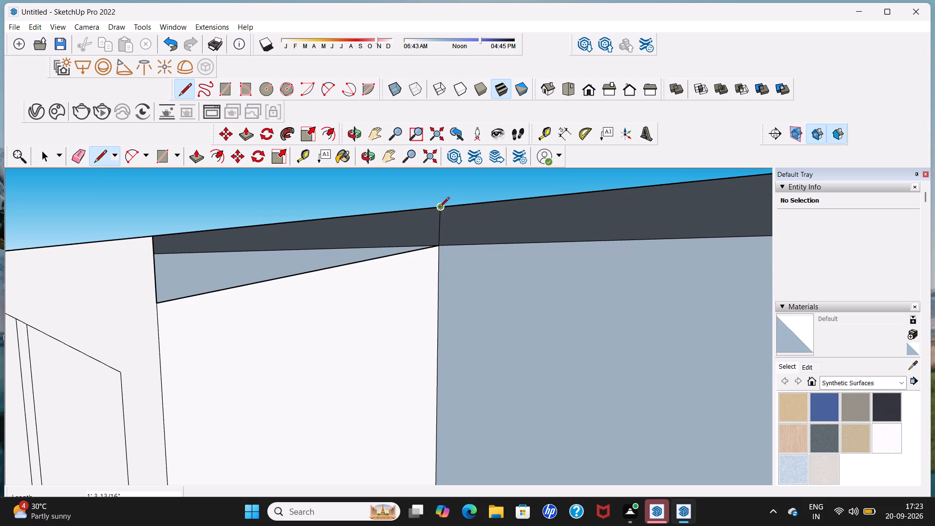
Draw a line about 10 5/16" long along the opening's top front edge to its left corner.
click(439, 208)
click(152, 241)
Delete the face covering the front of the middle opening in the back upper cabinets.
scroll(156, 241, down, 2)
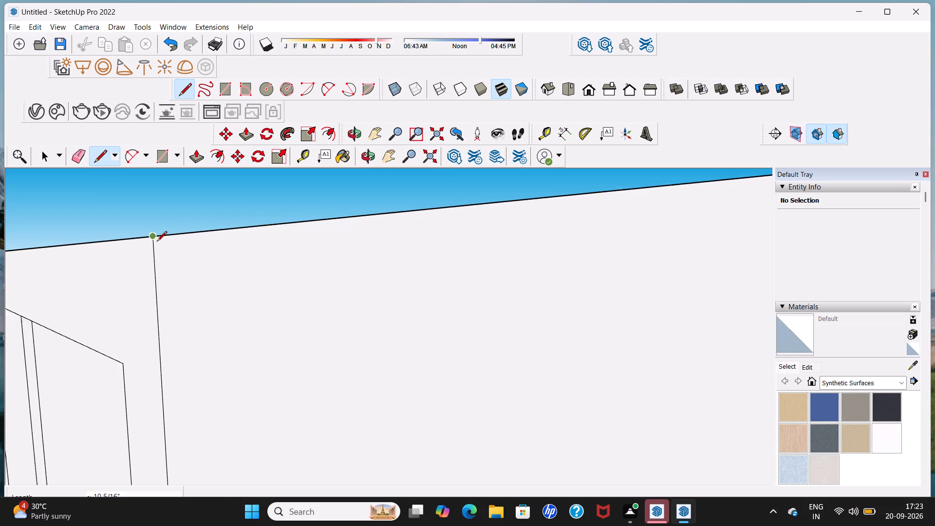
scroll(157, 242, down, 20)
scroll(157, 242, down, 1)
scroll(191, 273, down, 18)
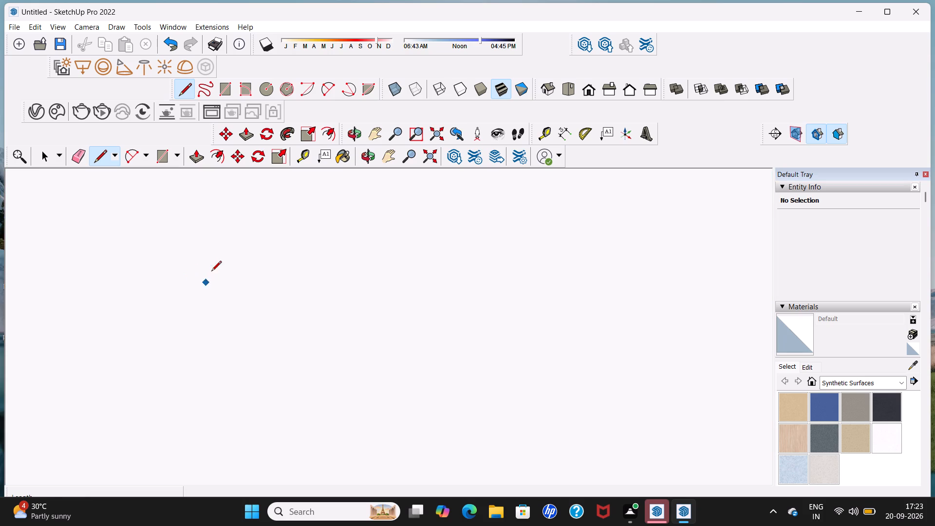
scroll(211, 272, down, 20)
scroll(211, 272, down, 10)
scroll(302, 291, up, 1)
scroll(303, 291, down, 20)
scroll(303, 291, down, 2)
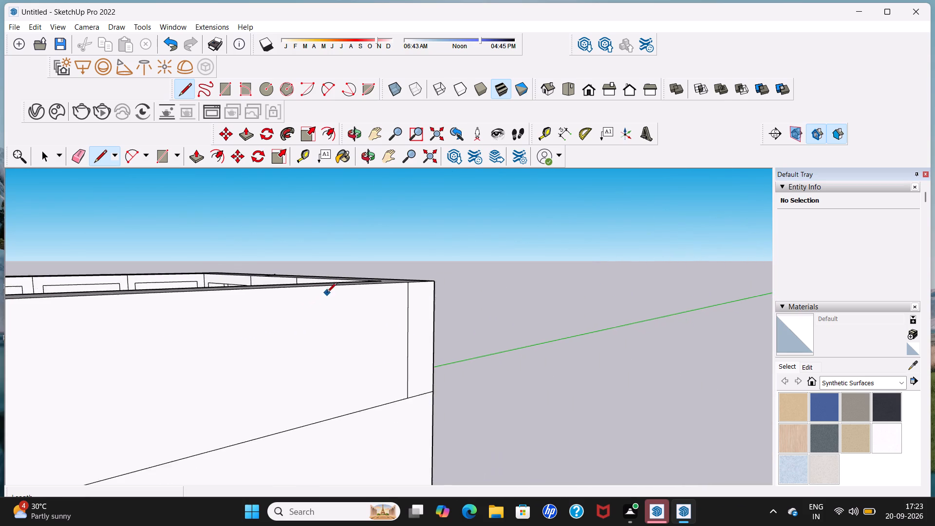
scroll(327, 293, down, 8)
middle_drag(107, 325, 331, 328)
scroll(332, 325, up, 2)
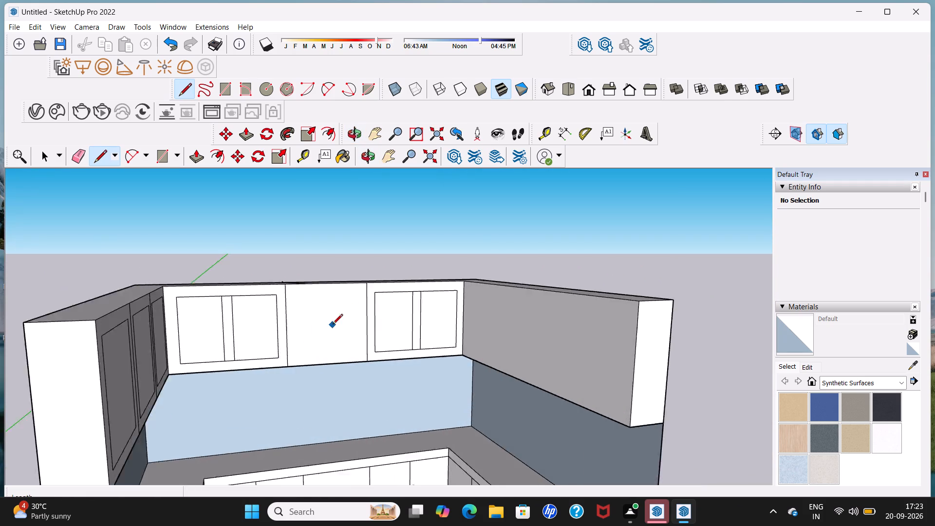
scroll(333, 325, up, 5)
click(339, 314)
click(339, 314)
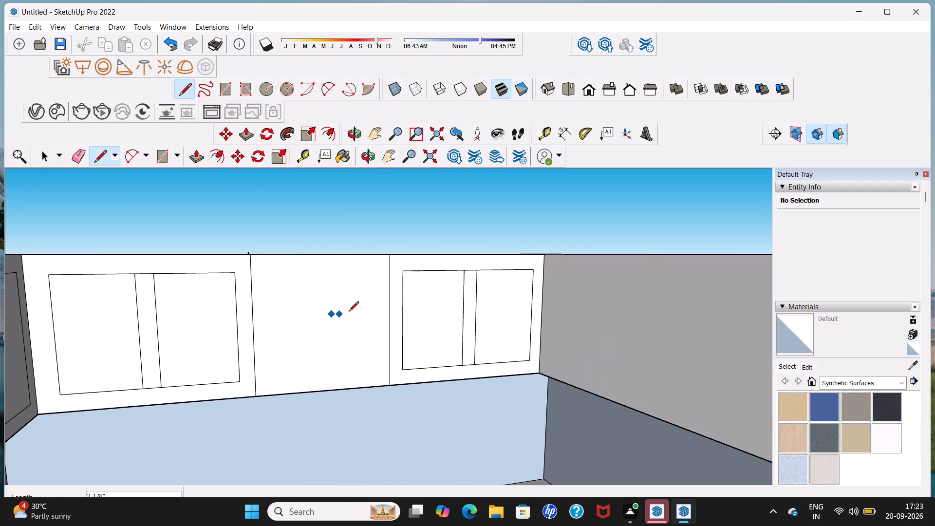
key(space)
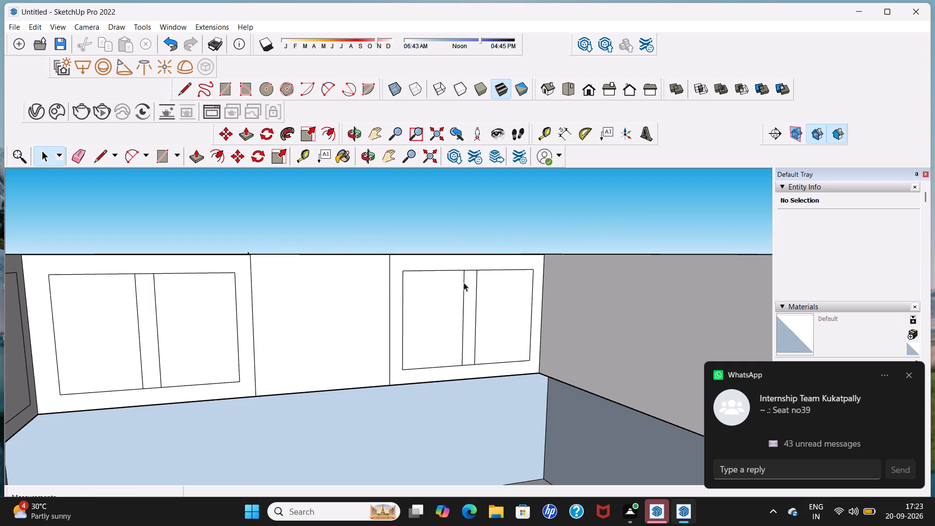
click(318, 299)
key(Delete)
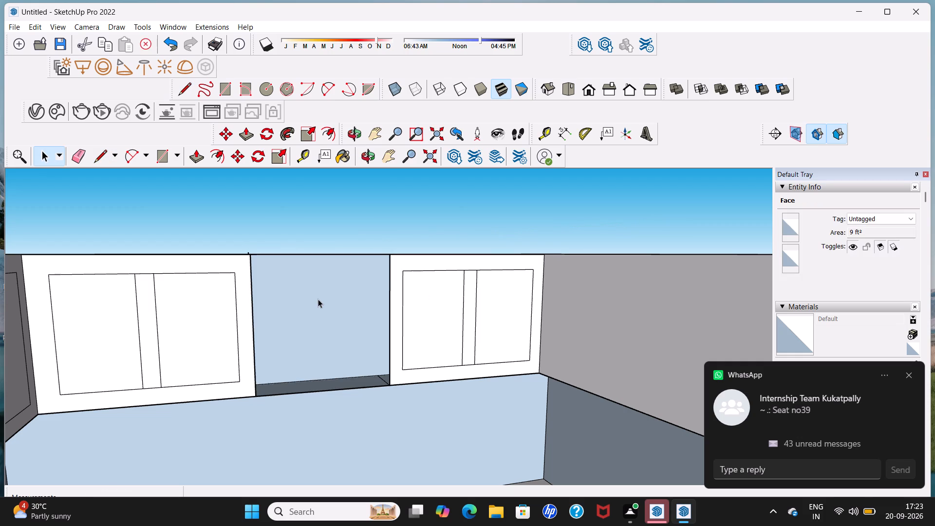
Delete the diagonal line on the upper cabinets' top face above the opening.
middle_drag(318, 302, 215, 333)
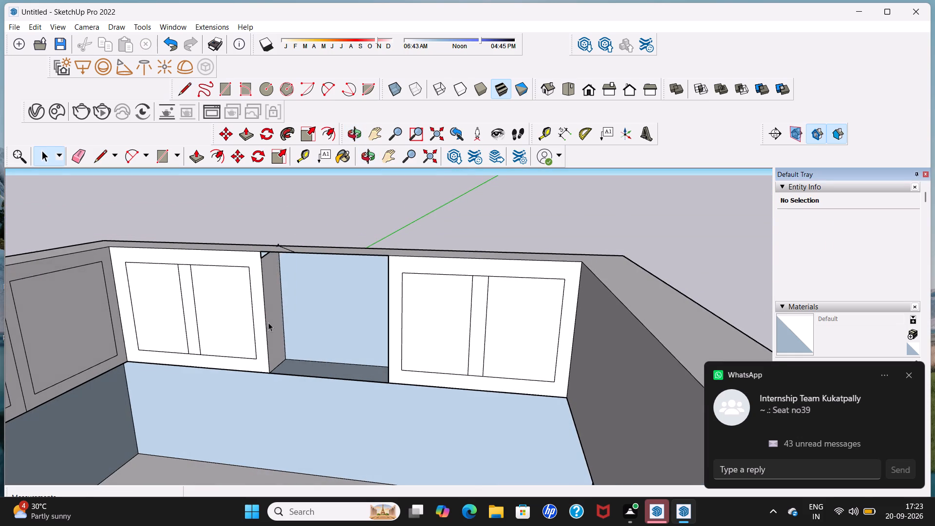
middle_drag(300, 274, 306, 373)
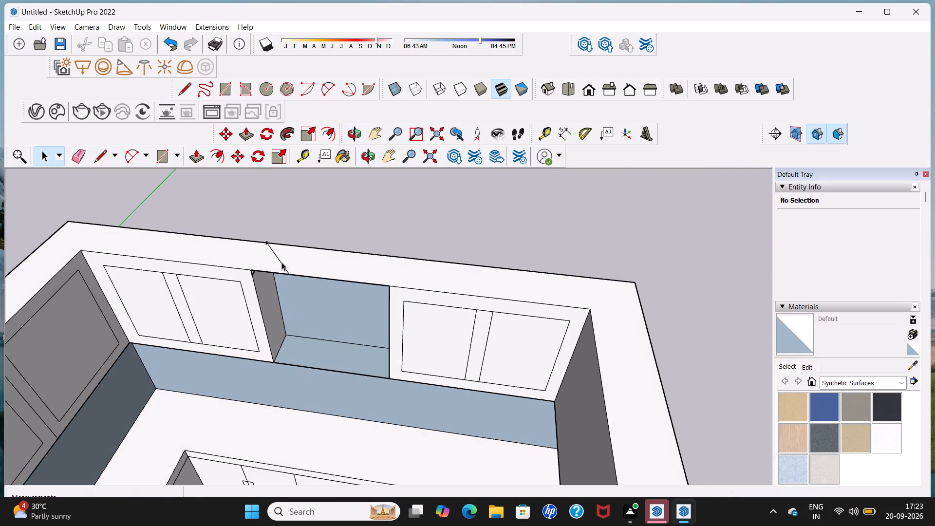
click(281, 262)
key(Delete)
Draw a vertical line about 3' high from the right bottom line's rear end to the opening's rear top edge.
middle_drag(263, 314, 285, 250)
middle_drag(275, 312, 332, 291)
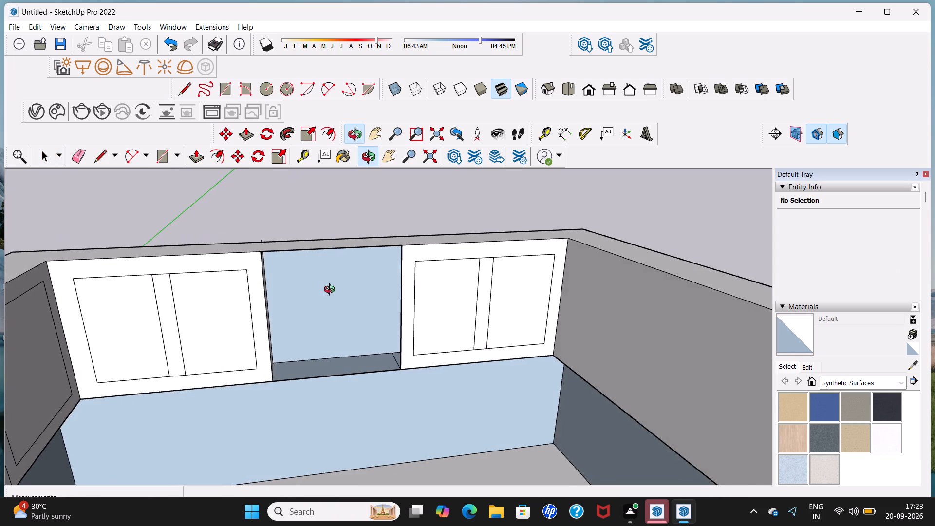
middle_drag(332, 291, 376, 281)
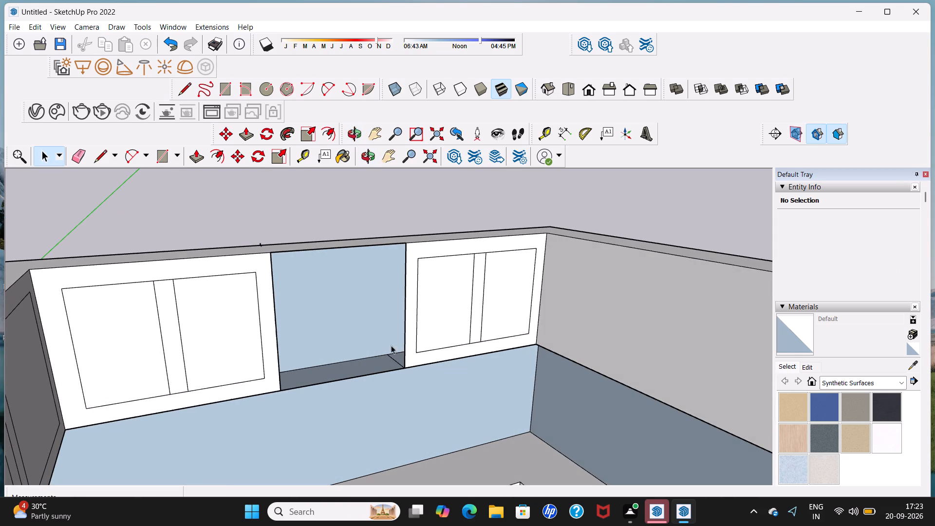
scroll(384, 354, up, 6)
scroll(394, 333, down, 1)
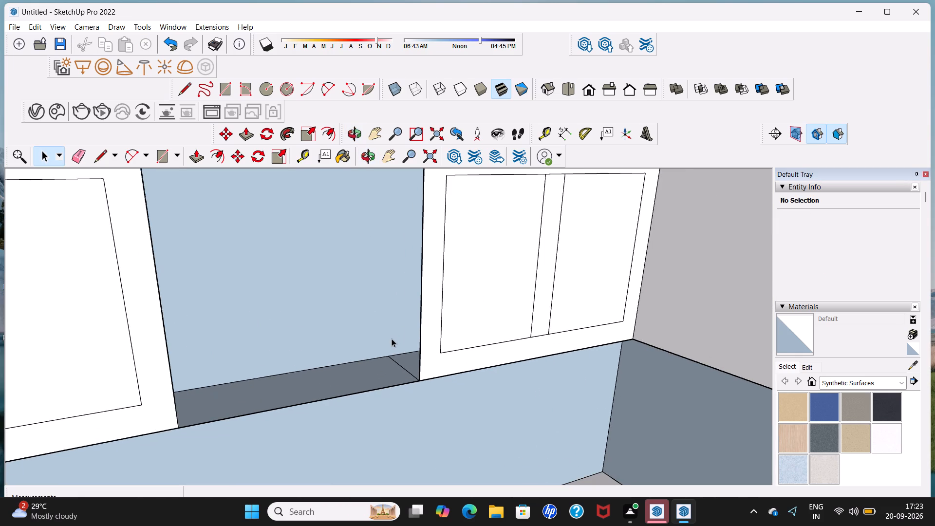
shift+middle_drag(392, 339, 361, 436)
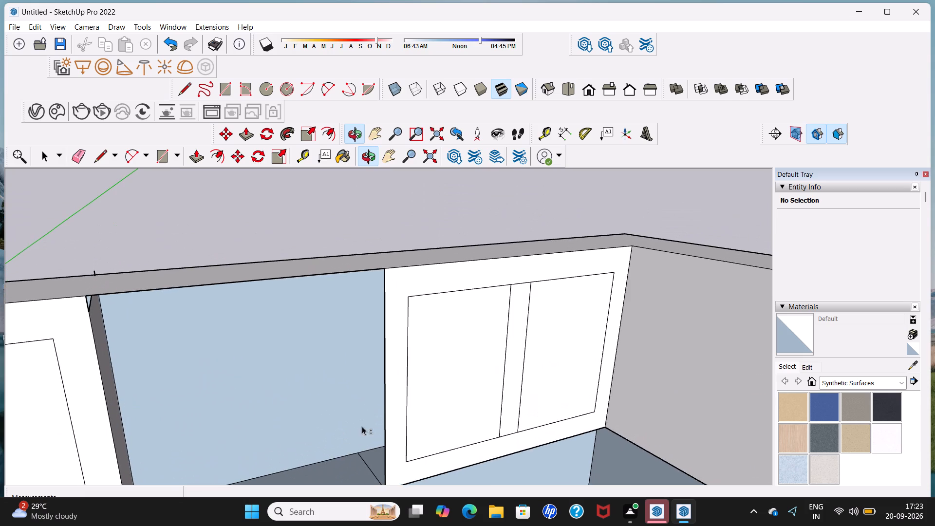
shift+scroll(362, 374, up, 4)
scroll(360, 360, down, 4)
middle_drag(360, 355, 371, 332)
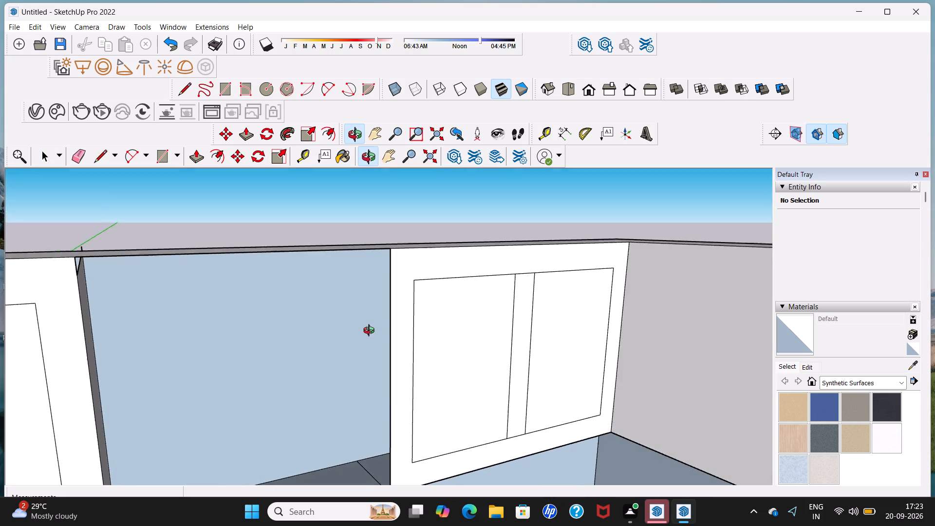
middle_drag(371, 332, 363, 240)
middle_drag(356, 259, 355, 309)
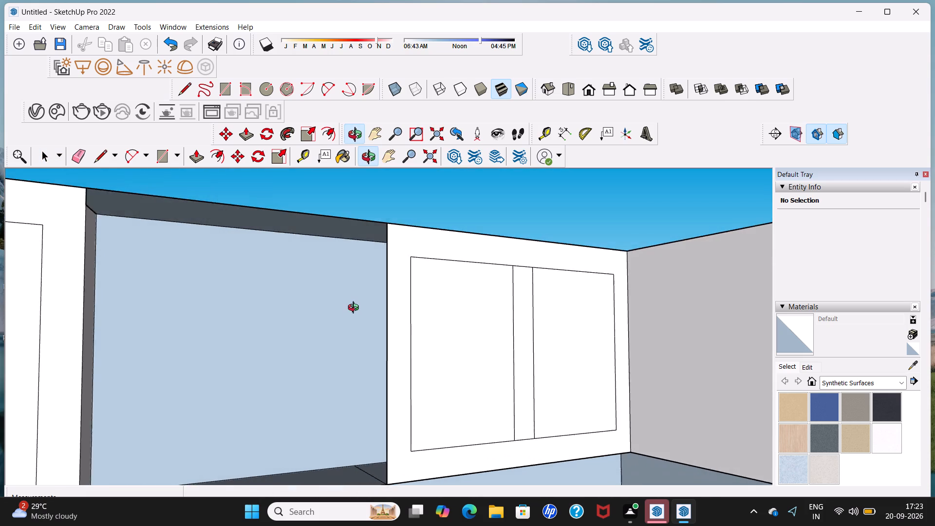
middle_drag(355, 309, 355, 311)
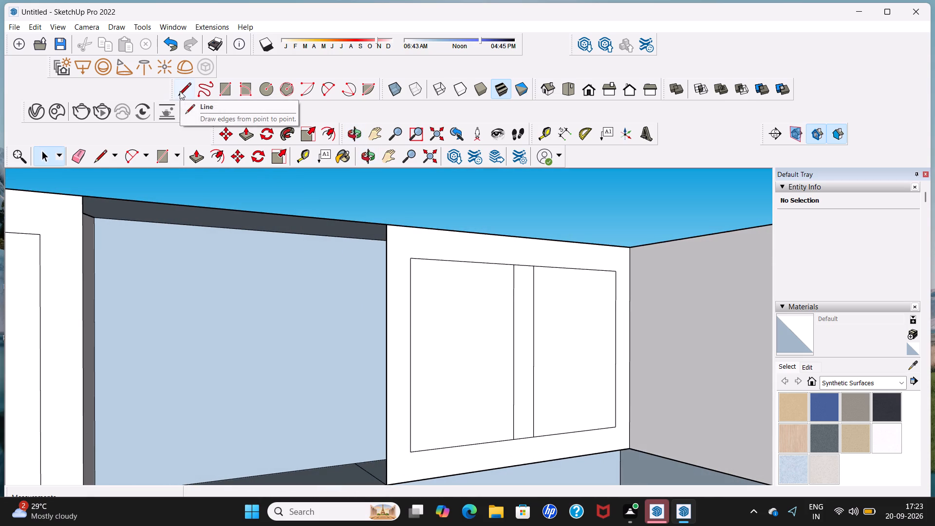
click(180, 91)
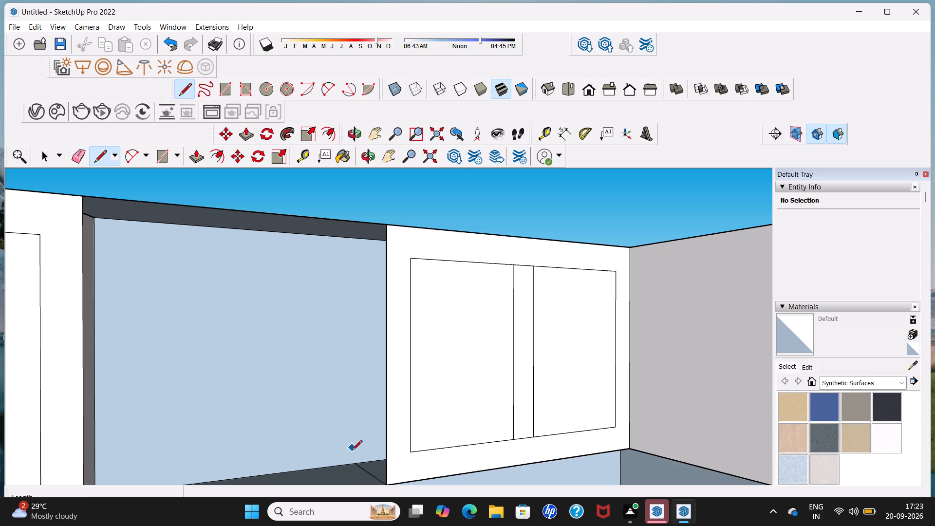
drag(357, 462, 355, 418)
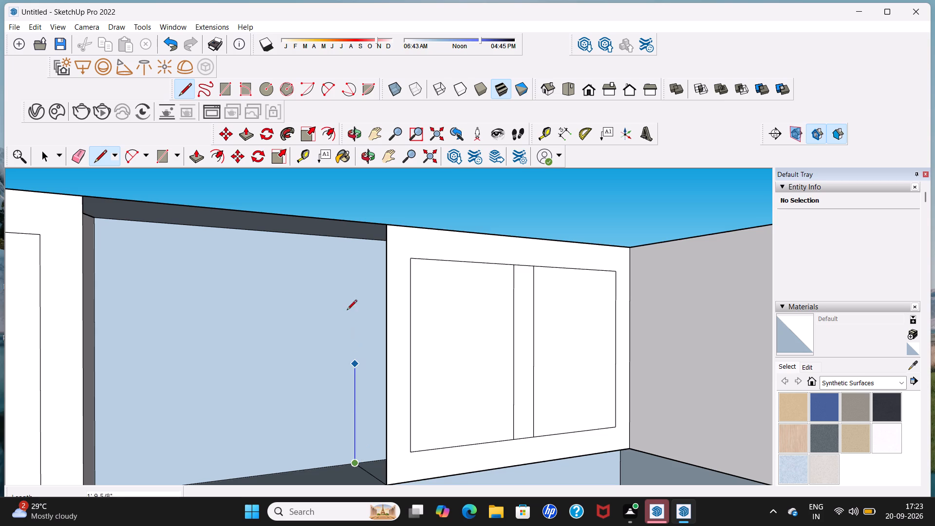
click(356, 240)
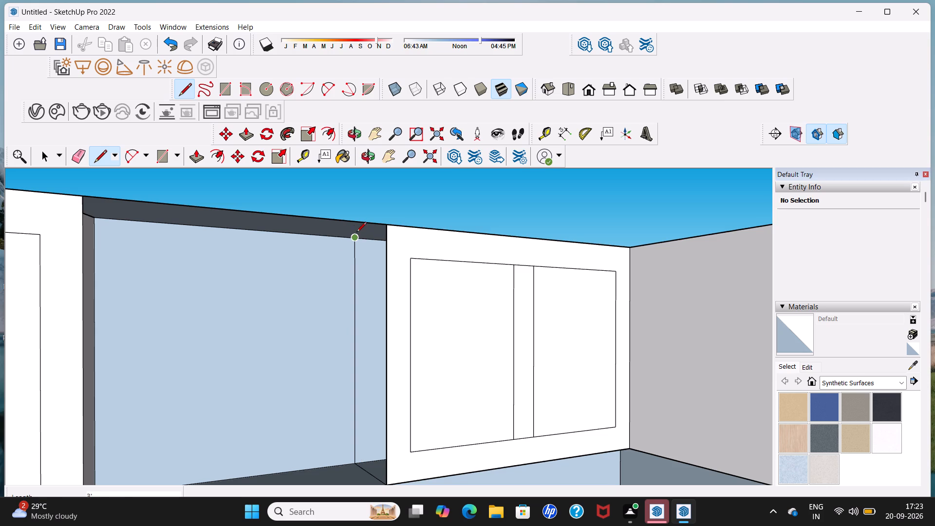
Close the opening's right side face with a line about 1' long from the rear vertical line's top to the front top corner.
middle_drag(356, 233, 362, 216)
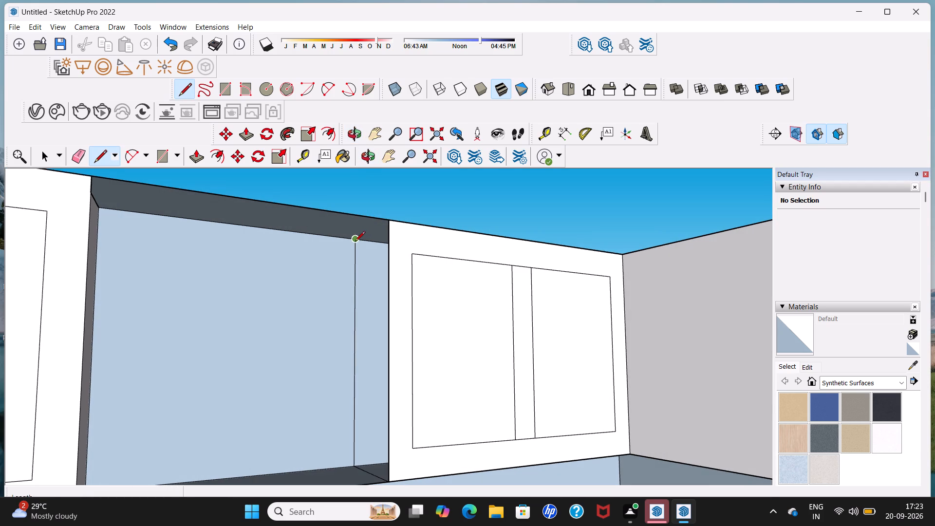
click(355, 240)
click(384, 224)
Delete the opening's misaligned left side face together with its rear vertical edge and slanted top edge.
scroll(384, 224, down, 5)
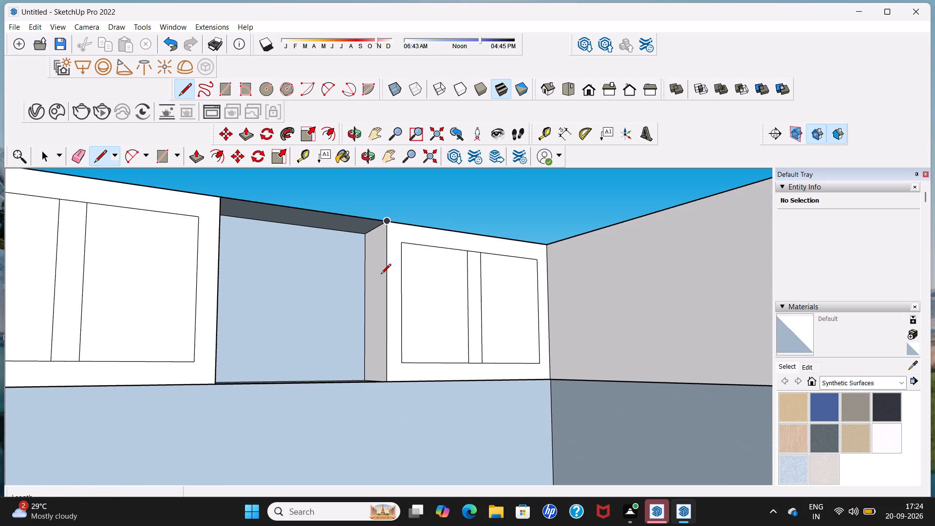
middle_drag(380, 267, 239, 283)
middle_drag(284, 246, 355, 254)
scroll(243, 256, down, 1)
scroll(269, 247, up, 4)
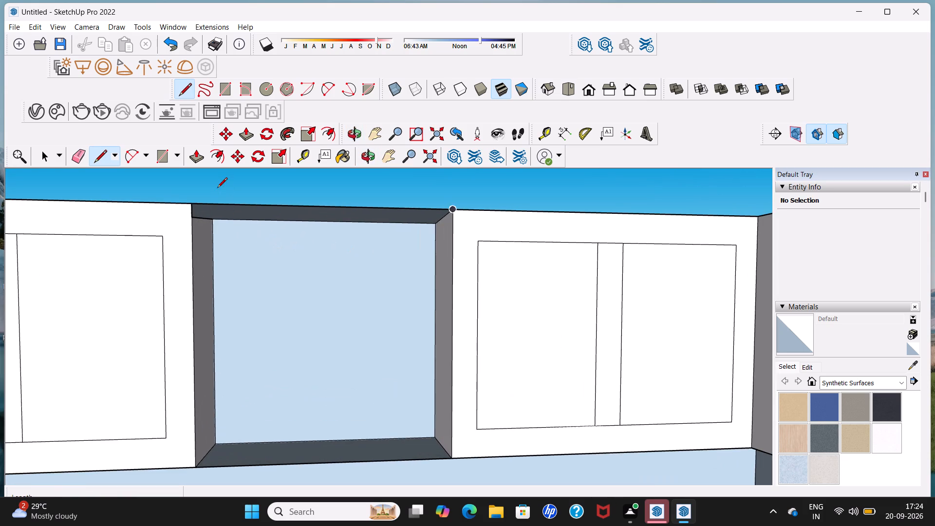
scroll(220, 229, up, 17)
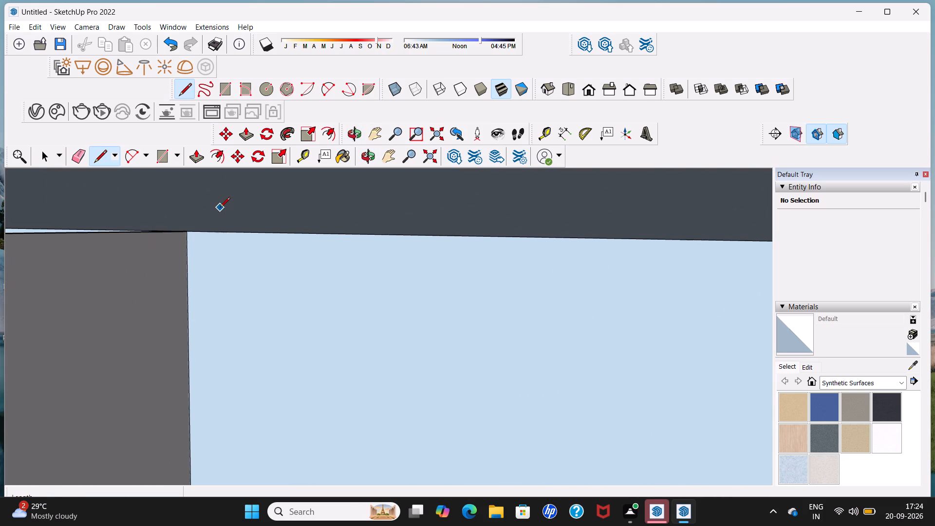
middle_drag(219, 217, 205, 232)
scroll(195, 244, down, 9)
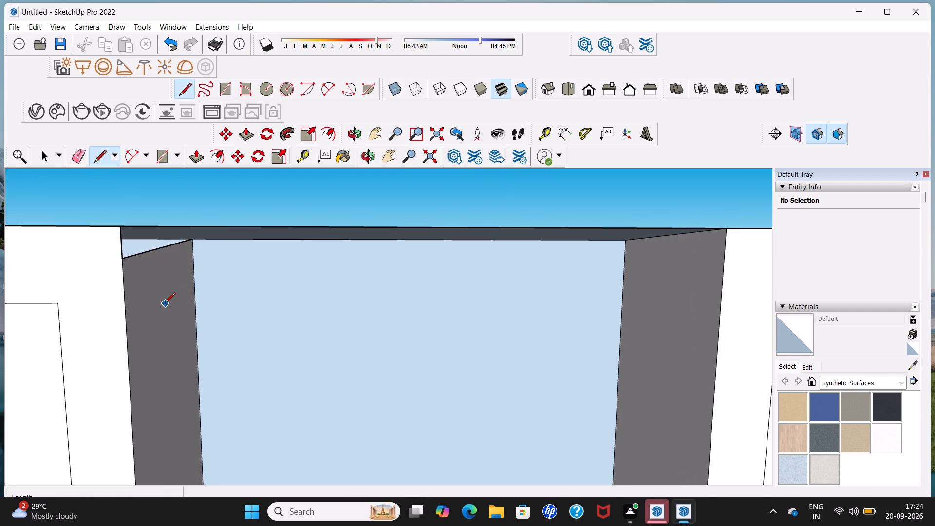
key(space)
click(165, 303)
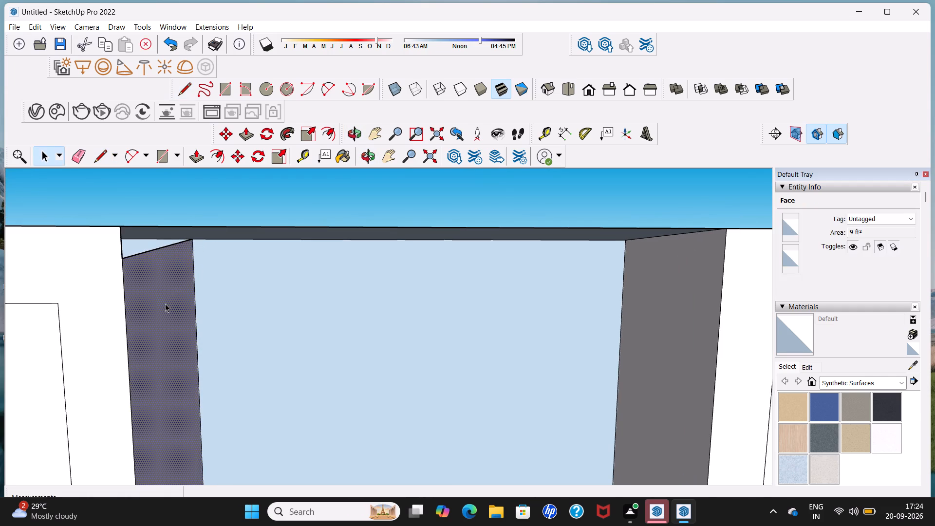
key(Delete)
click(195, 283)
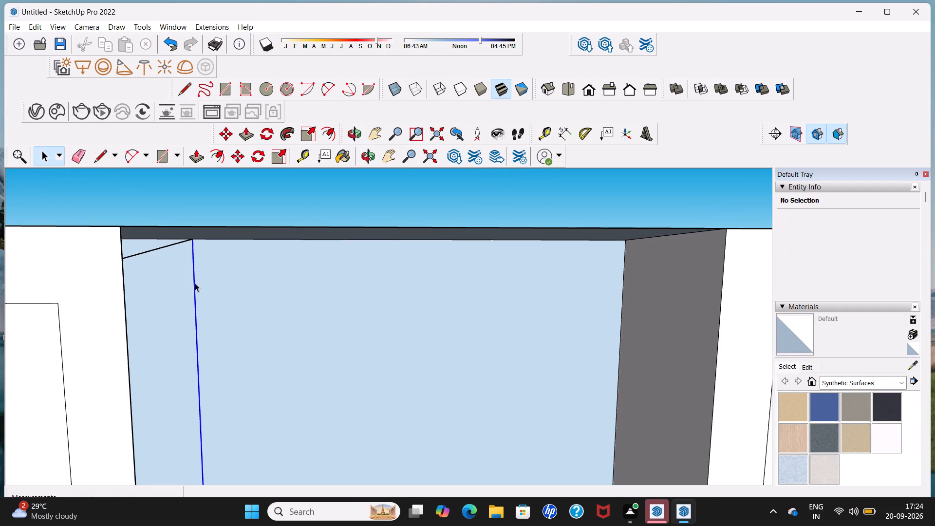
key(Delete)
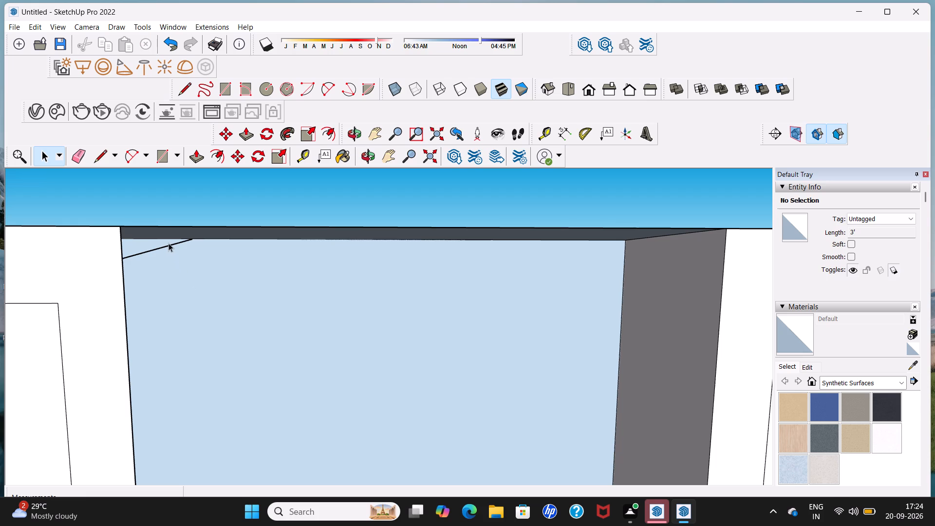
click(168, 244)
key(Delete)
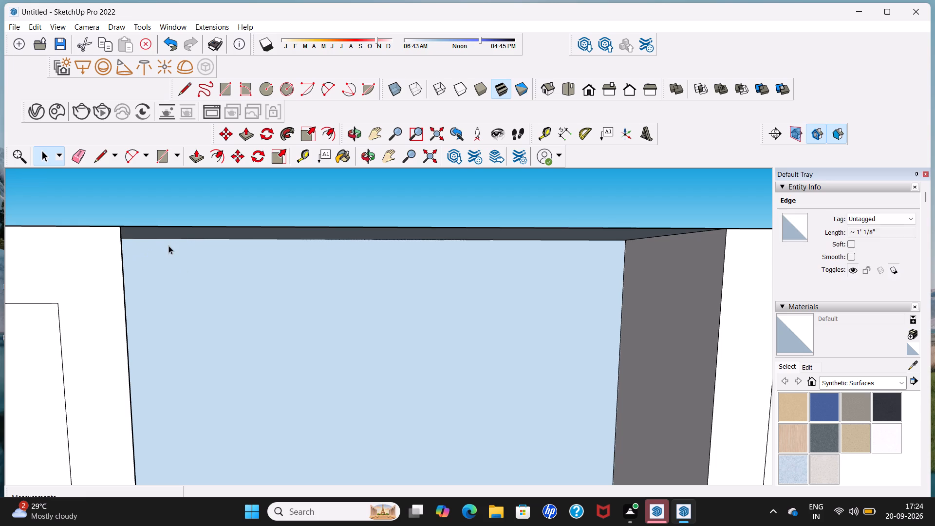
Delete the short stray line sticking up from the rear top edge above the opening.
middle_drag(208, 211, 199, 293)
scroll(183, 200, up, 3)
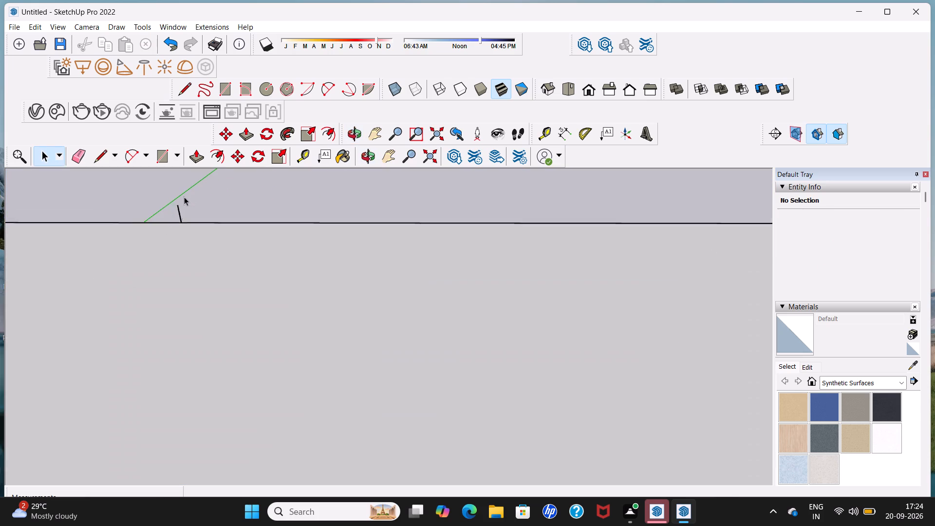
scroll(184, 197, up, 4)
scroll(176, 259, down, 7)
scroll(172, 269, up, 4)
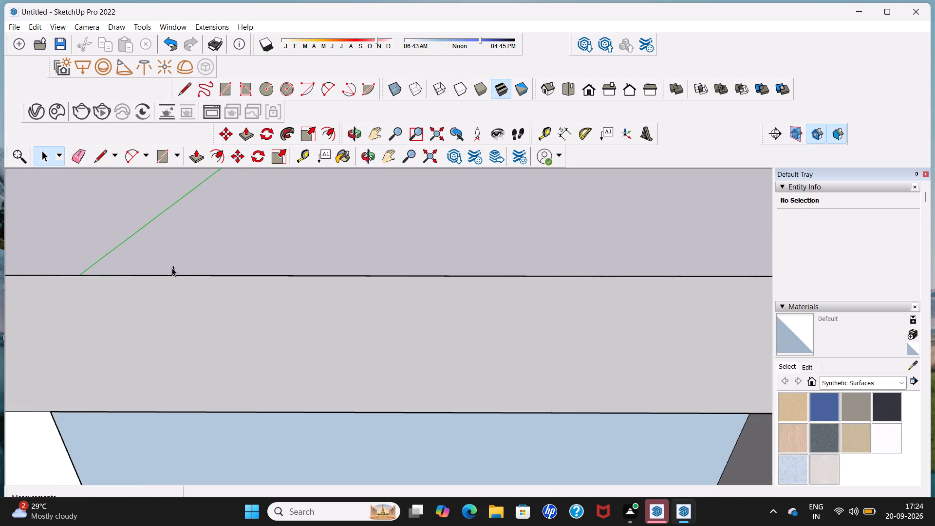
scroll(172, 268, up, 1)
click(175, 271)
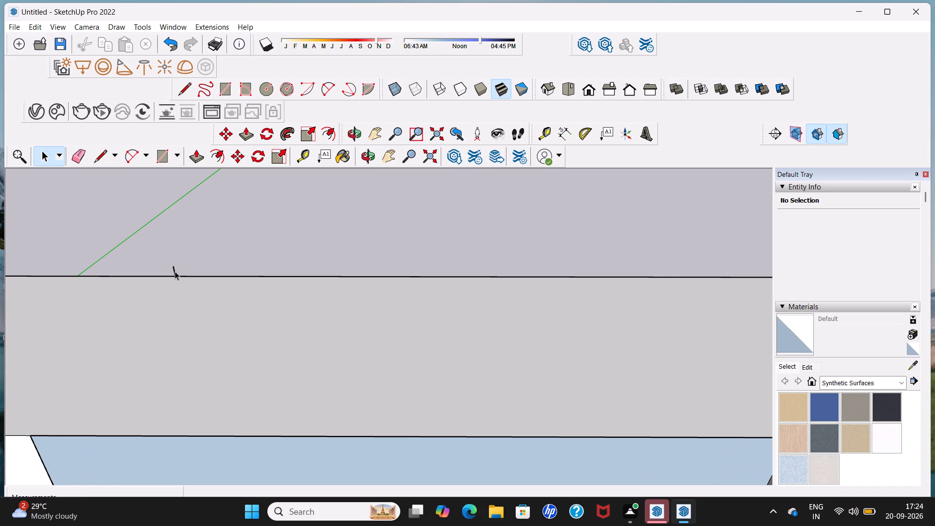
key(Delete)
Draw a vertical line about 3' high from the left bottom line's rear end to the opening's rear top edge.
scroll(175, 271, down, 10)
middle_drag(202, 329, 184, 322)
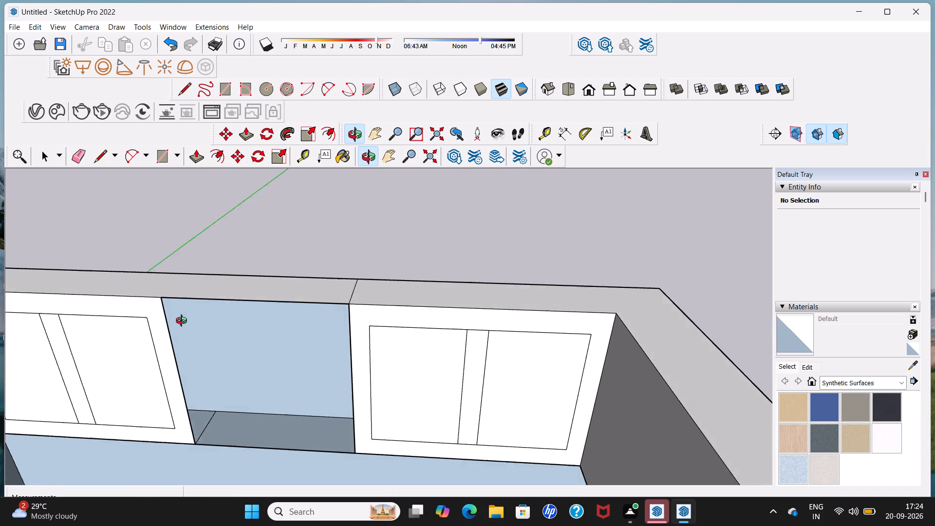
middle_drag(184, 322, 157, 305)
scroll(193, 334, up, 5)
scroll(221, 362, up, 1)
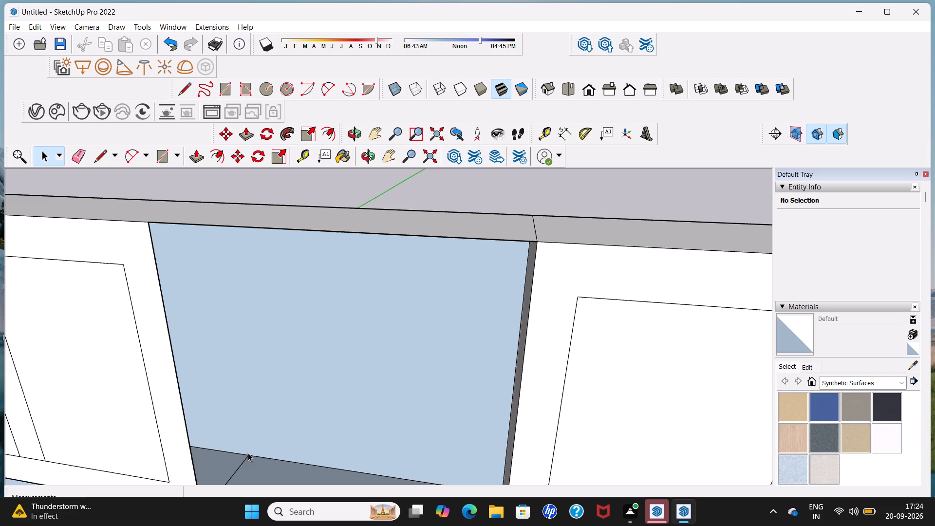
click(186, 93)
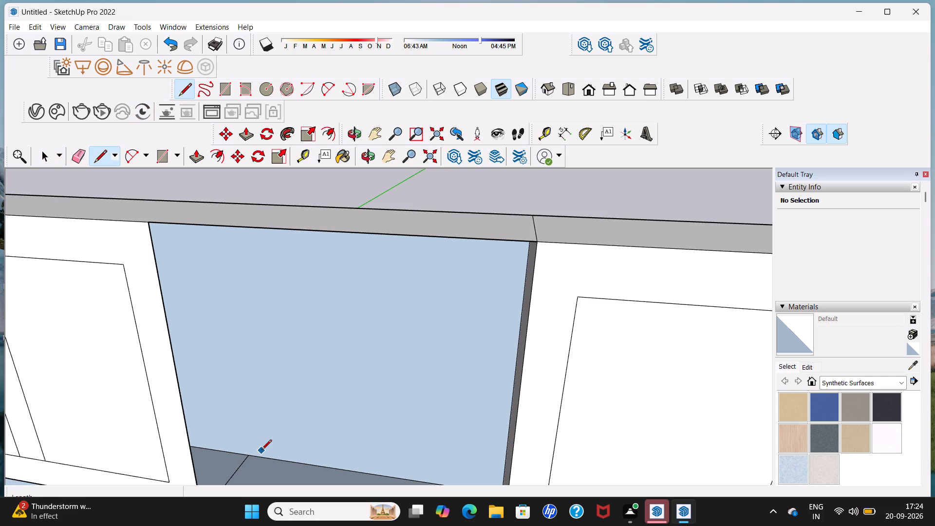
drag(253, 454, 253, 434)
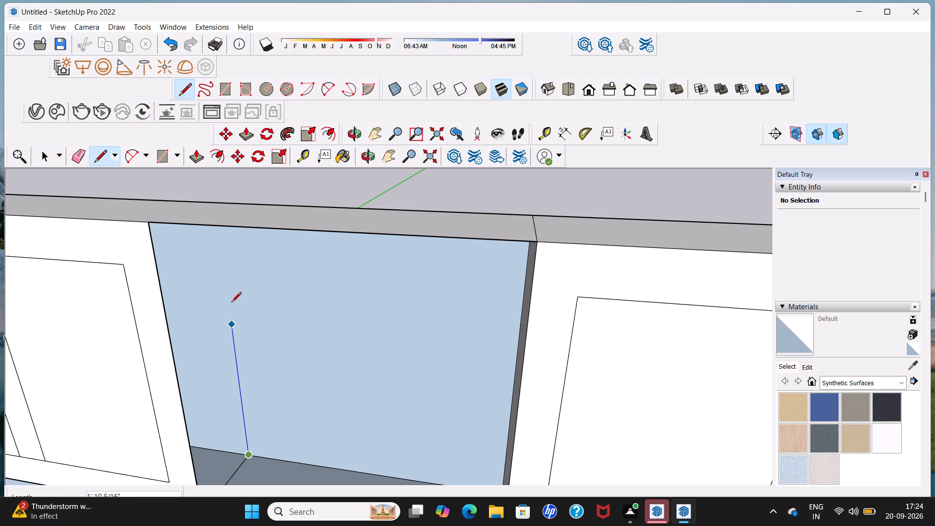
scroll(224, 248, up, 3)
middle_drag(224, 248, 233, 213)
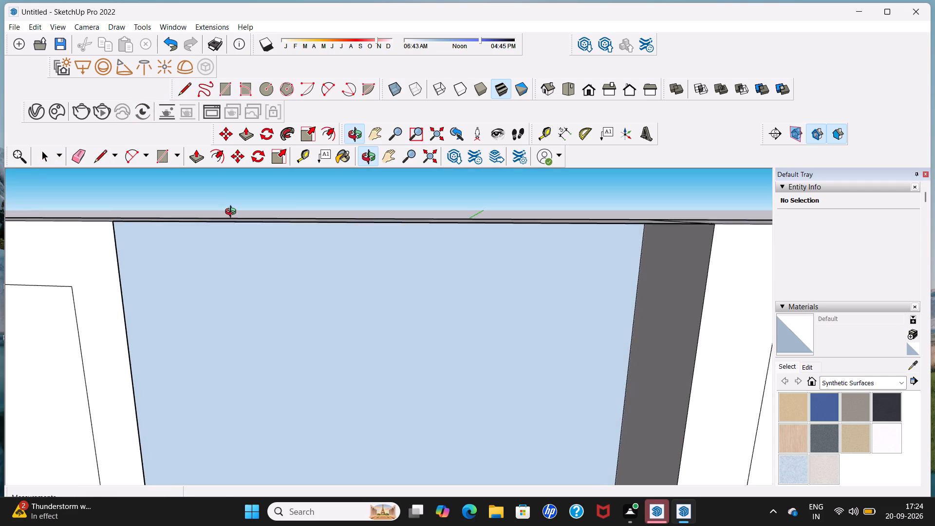
middle_drag(233, 213, 233, 211)
middle_drag(216, 244, 218, 227)
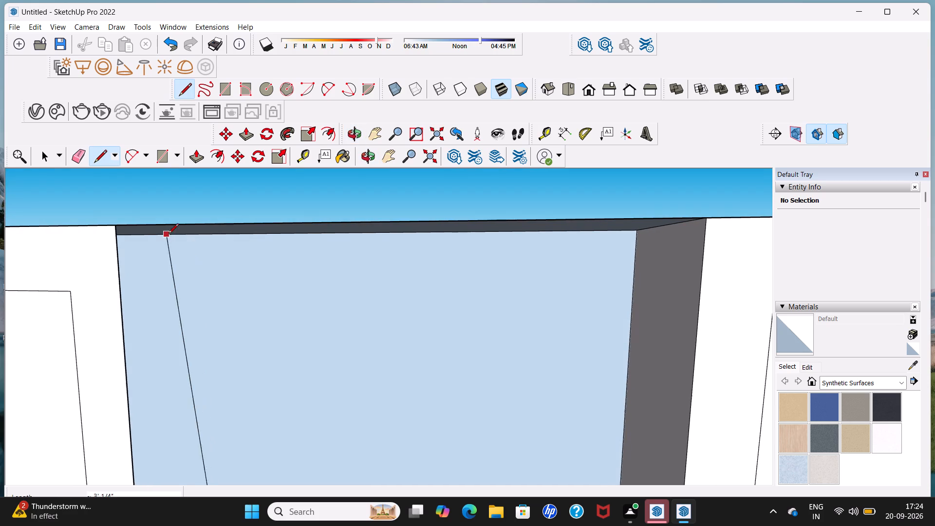
scroll(180, 237, up, 7)
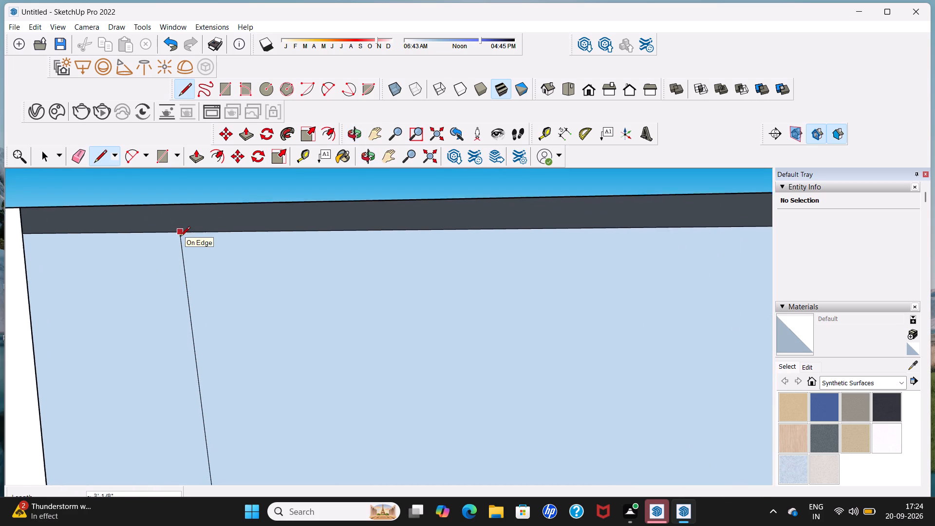
scroll(180, 237, up, 3)
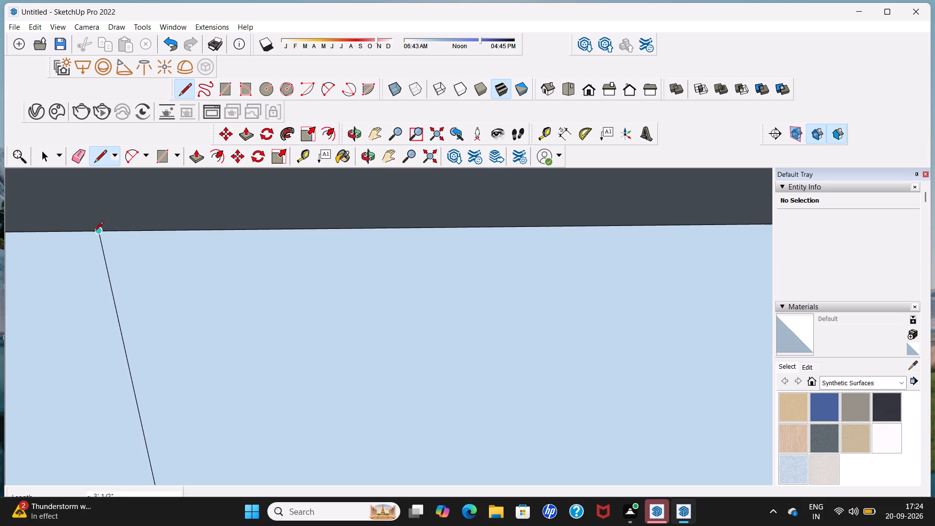
scroll(95, 232, down, 15)
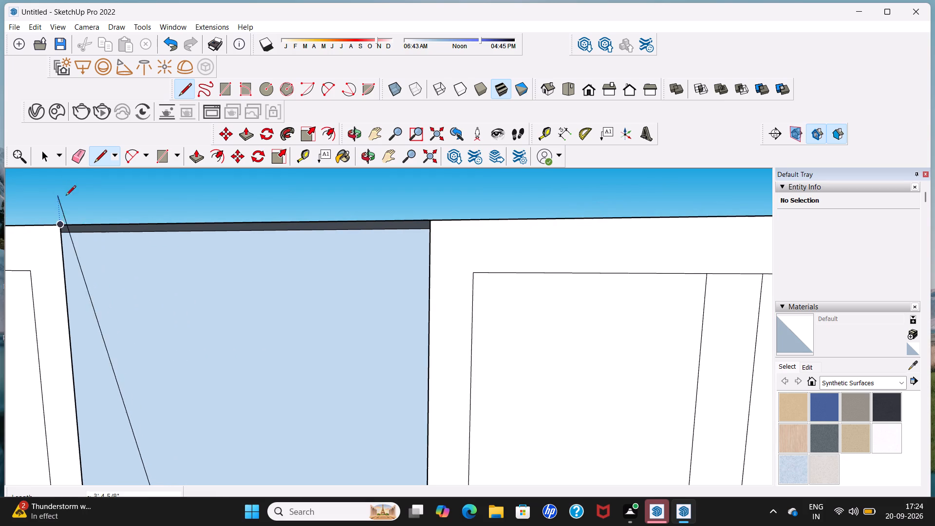
click(141, 232)
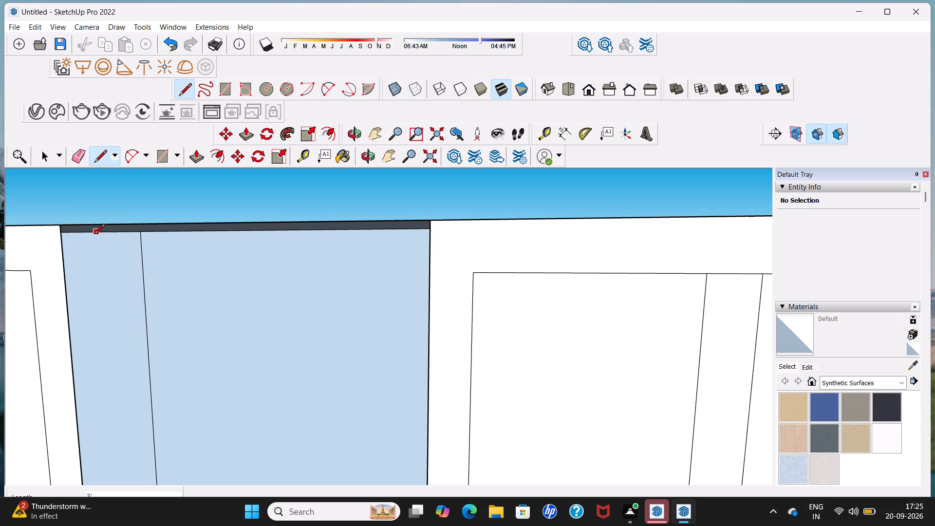
Close the opening's left side face with a line about 1' long from the front top corner to the rear vertical line's top.
click(64, 224)
click(139, 236)
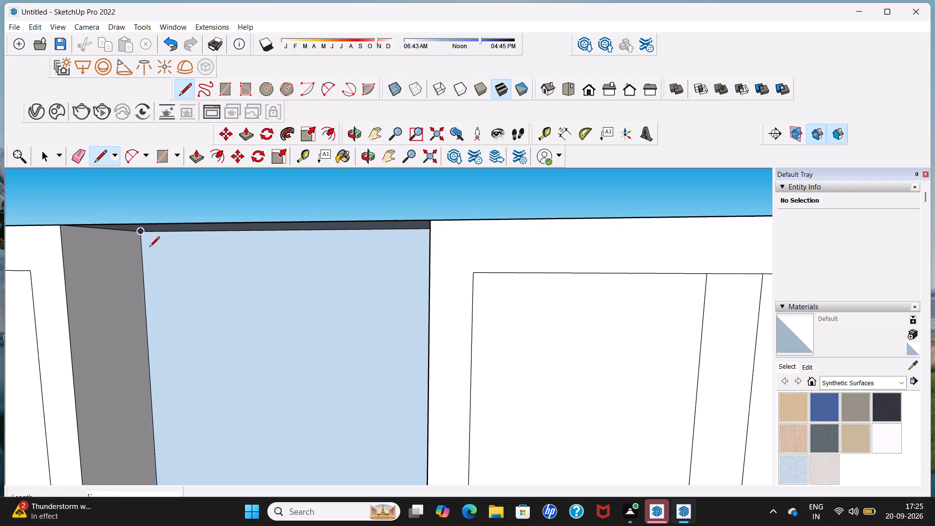
middle_drag(150, 247, 278, 235)
scroll(266, 235, down, 7)
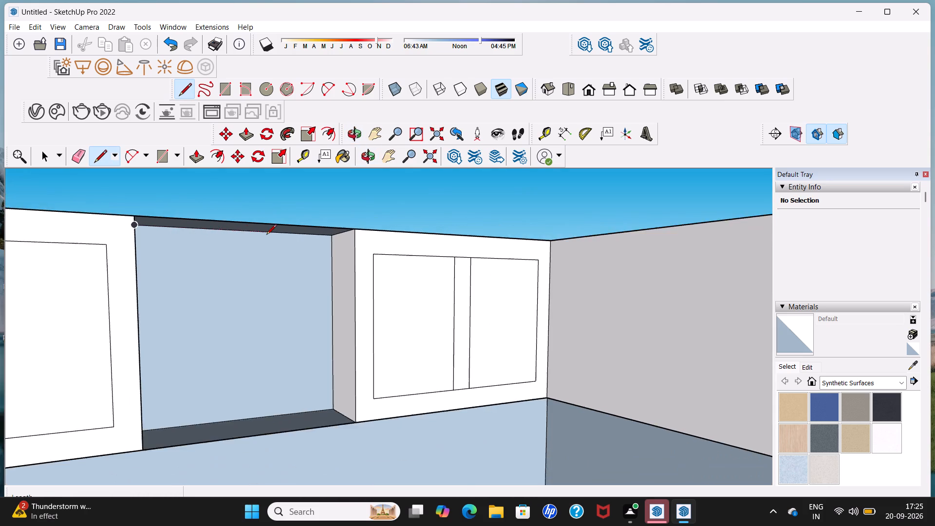
scroll(266, 237, down, 4)
key(space)
Delete the top face over the opening between the upper cabinets, together with its front edge.
middle_drag(205, 258, 207, 262)
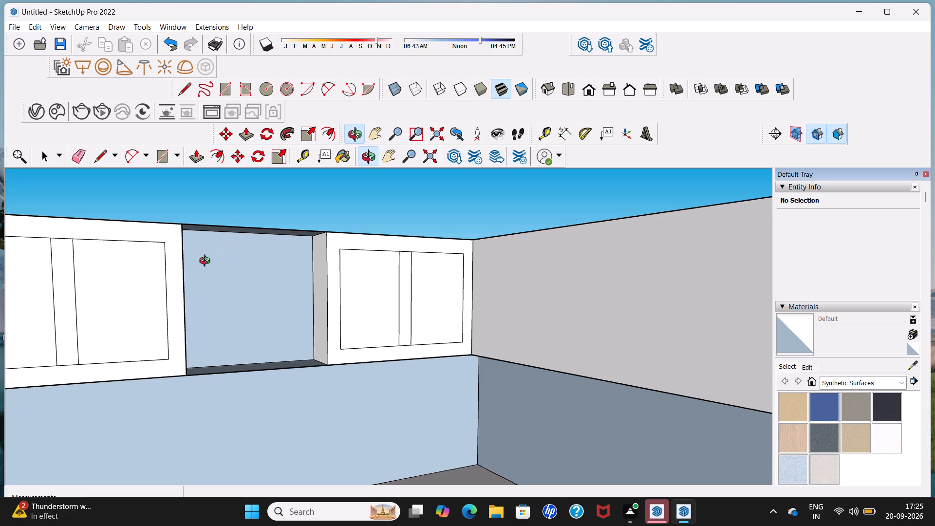
middle_drag(207, 262, 218, 236)
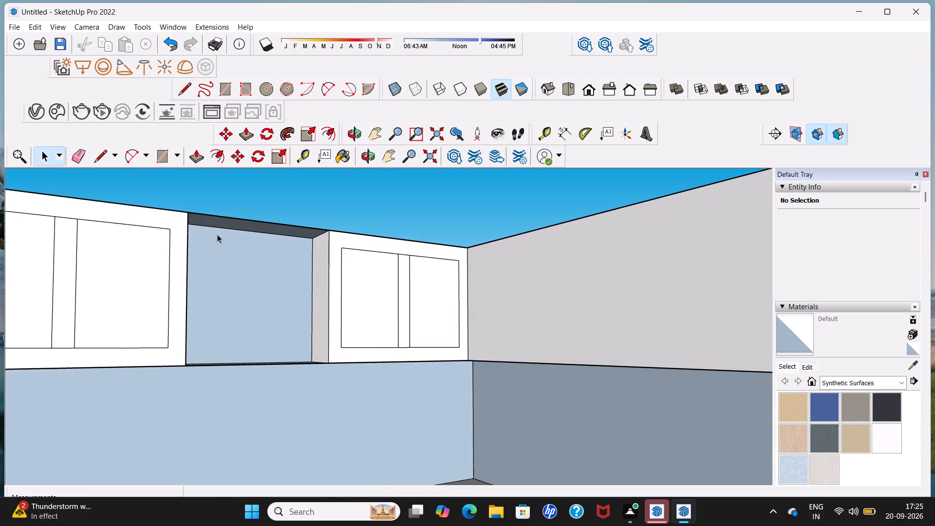
scroll(281, 208, up, 1)
middle_drag(281, 208, 216, 334)
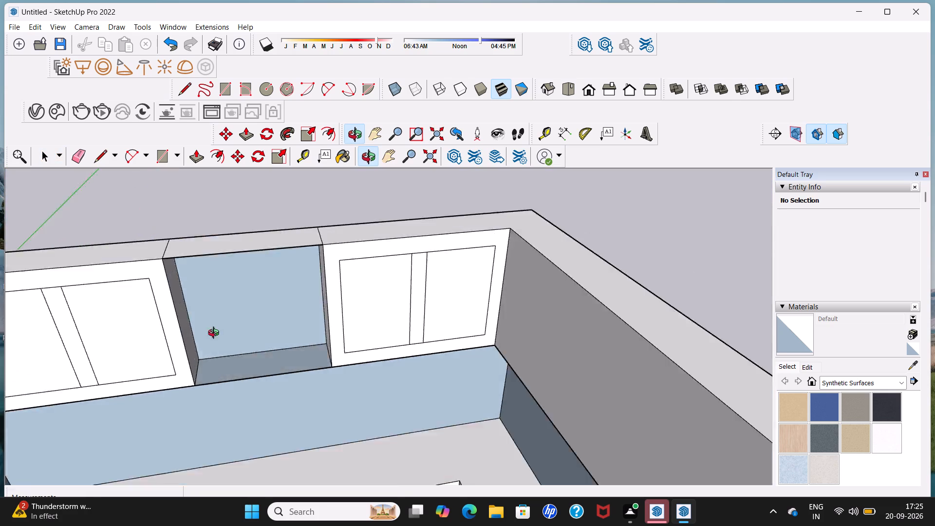
middle_drag(216, 334, 181, 399)
click(252, 241)
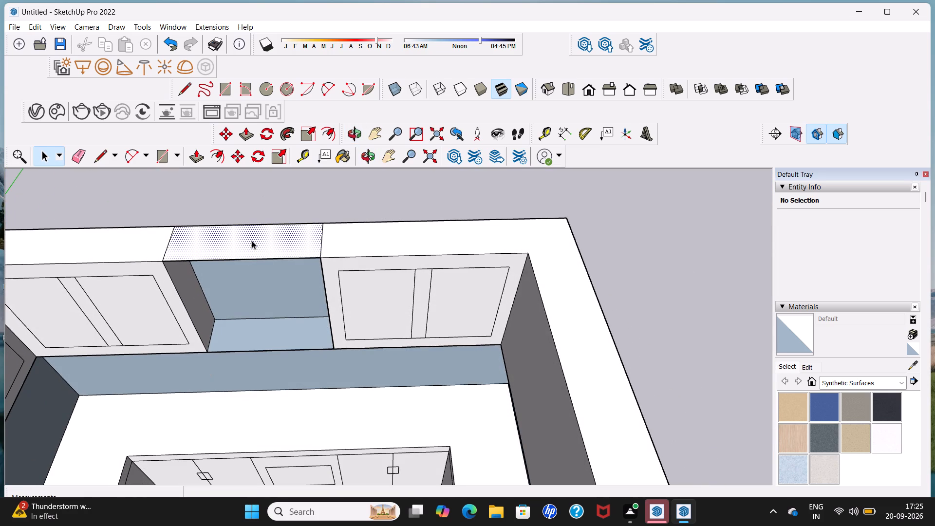
key(Delete)
click(241, 259)
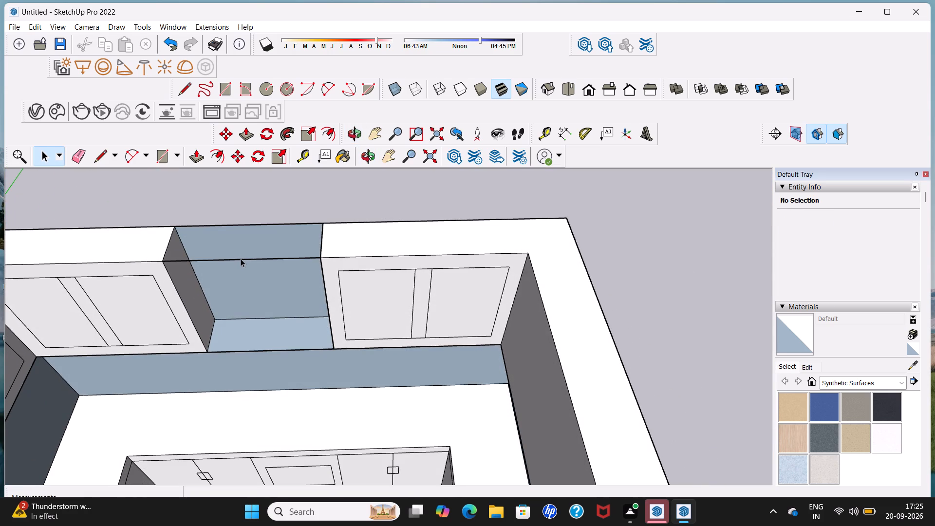
key(Home)
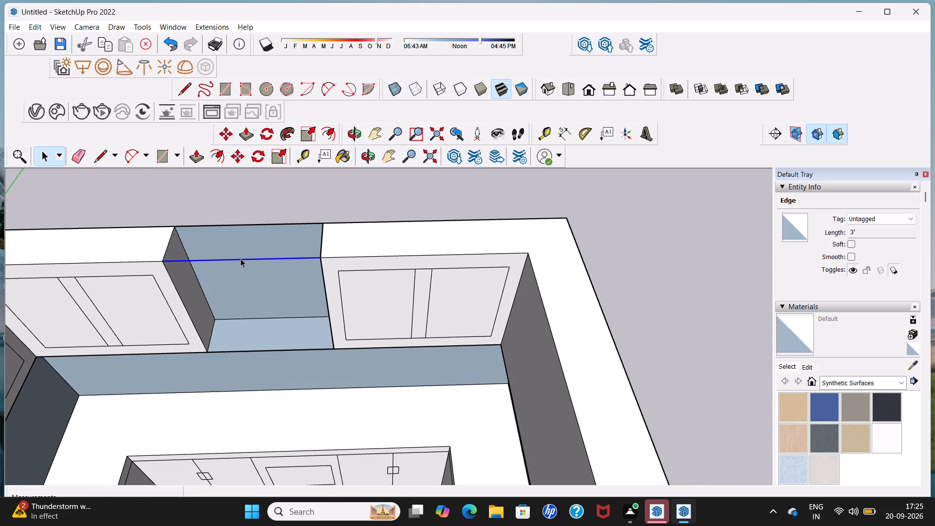
key(Delete)
Measure the opening's width along its rear top edge.
middle_drag(238, 259, 272, 230)
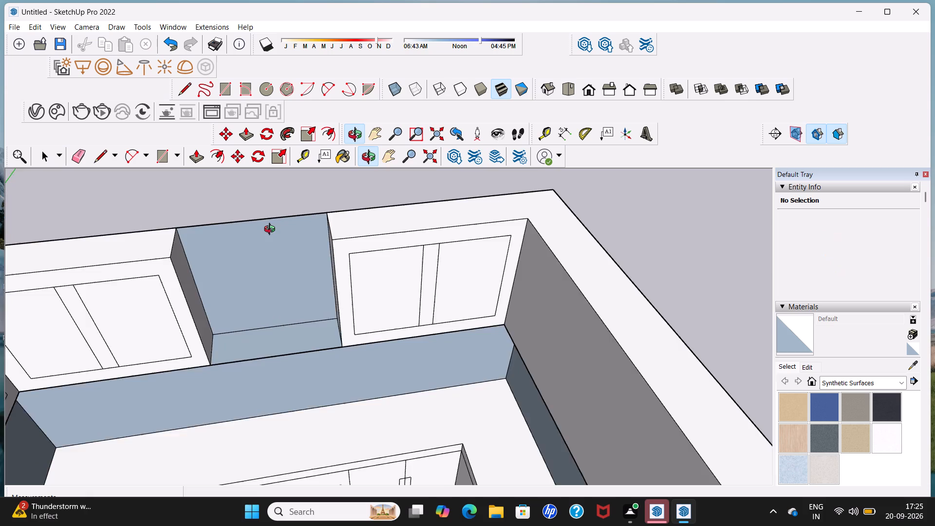
middle_drag(272, 230, 316, 216)
scroll(269, 268, up, 3)
middle_drag(269, 268, 289, 254)
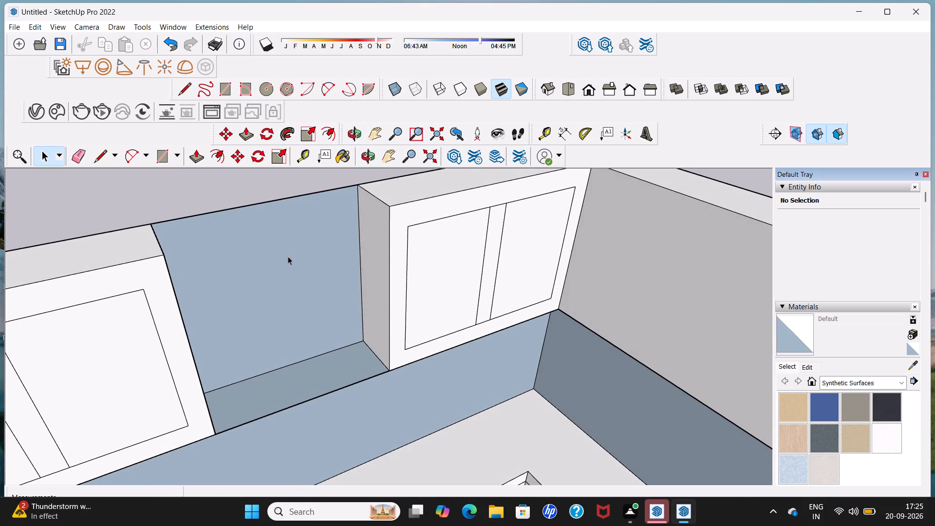
middle_drag(288, 256, 279, 249)
scroll(288, 256, up, 6)
middle_click(274, 253)
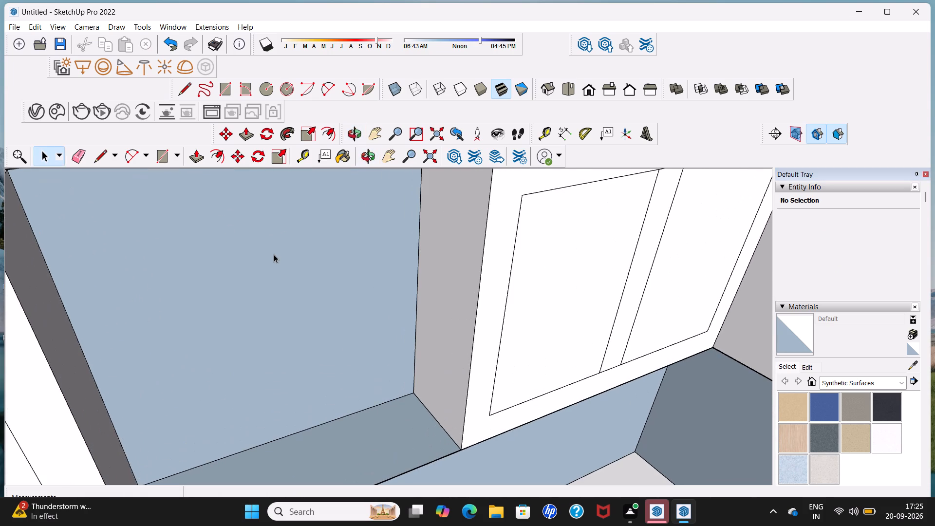
scroll(274, 258, down, 6)
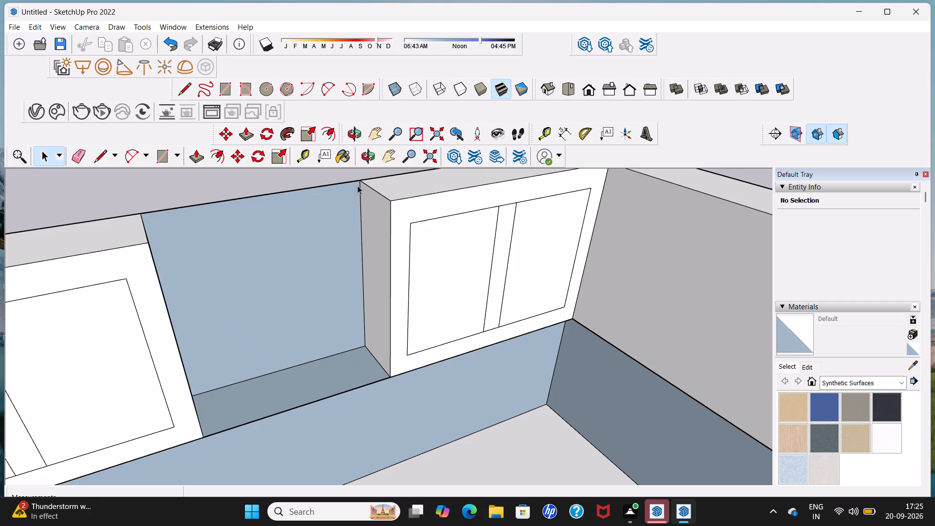
click(566, 130)
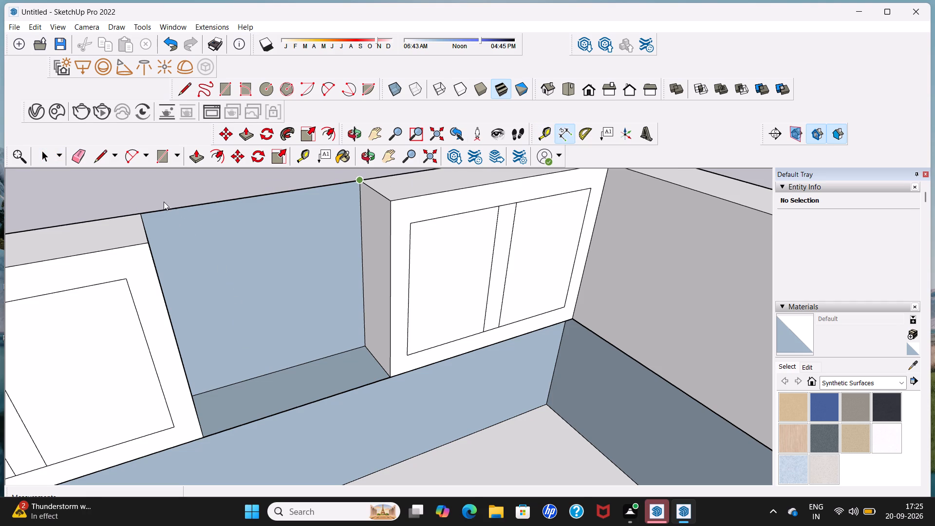
click(139, 212)
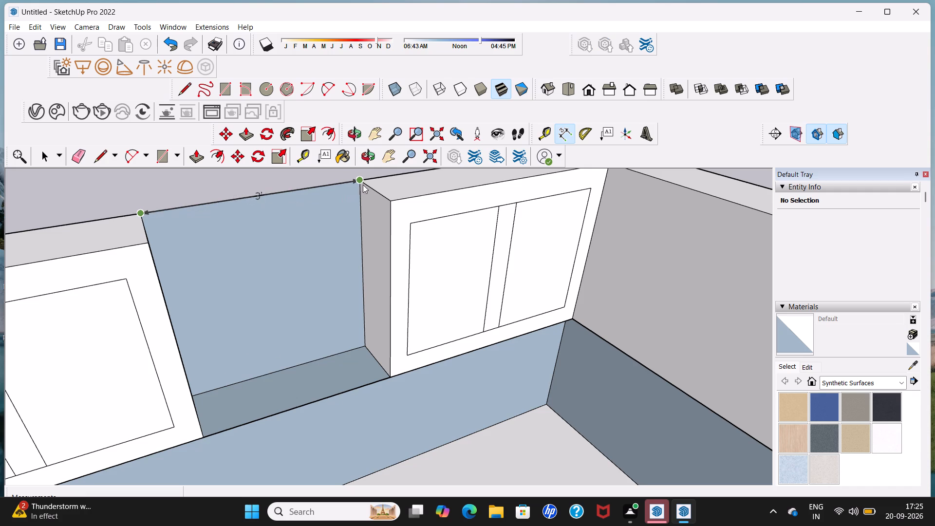
key(space)
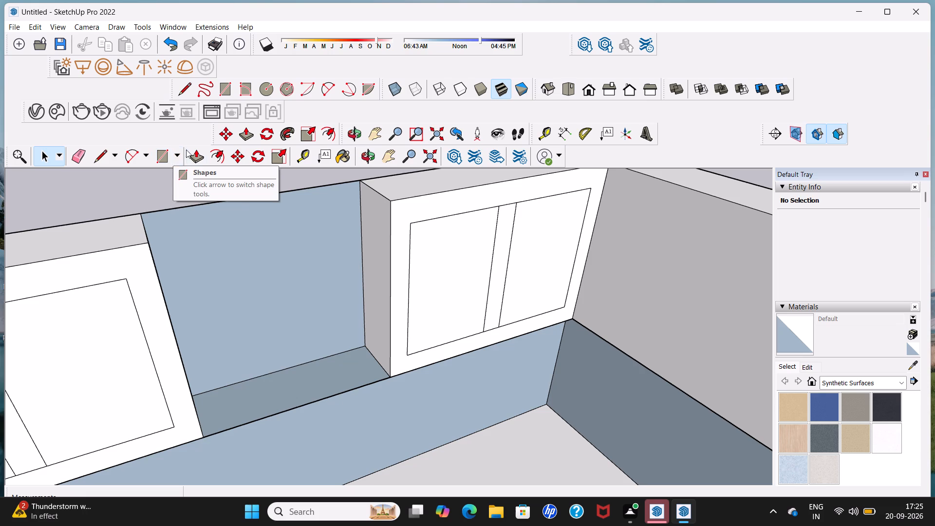
Draw a vertical line about 3' long down the opening's back face, starting 4" from its left rear top corner.
click(183, 92)
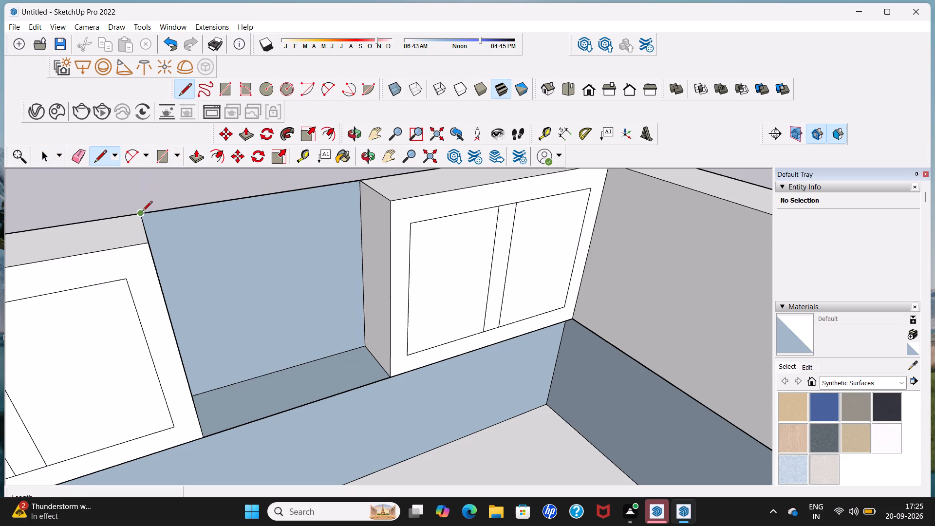
click(142, 212)
key(4)
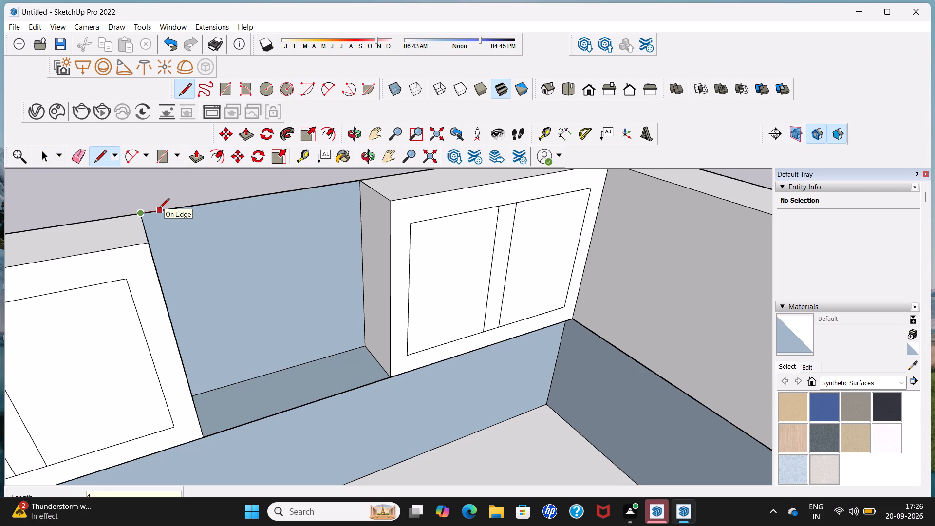
key(shift+quotedbl)
key(Return)
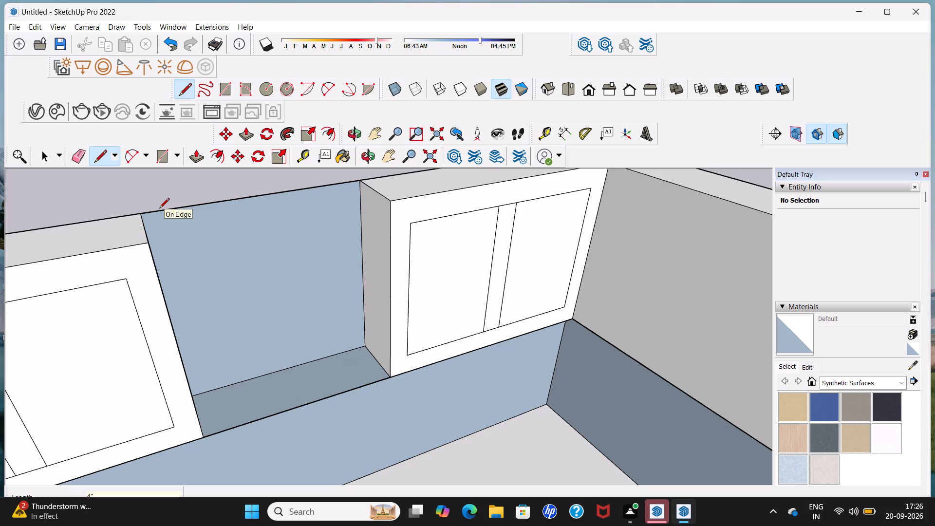
click(167, 209)
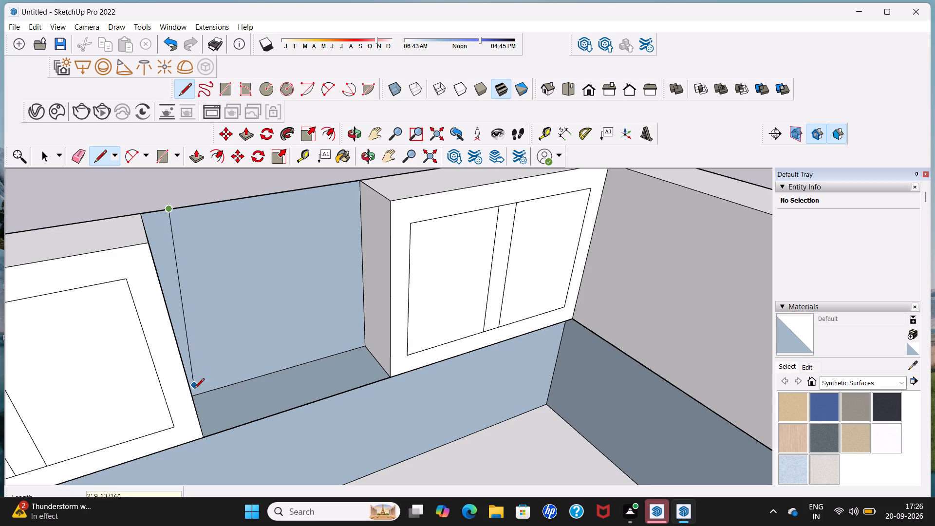
click(219, 393)
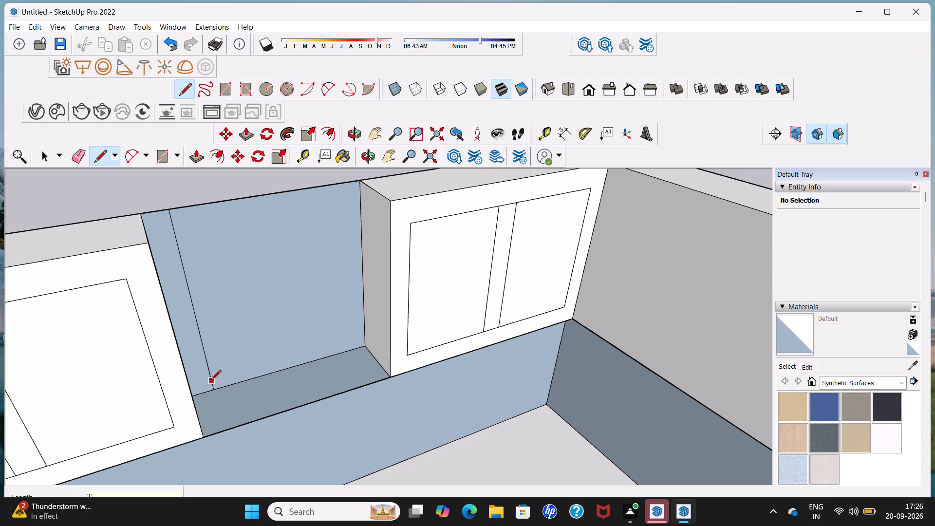
click(211, 381)
click(211, 381)
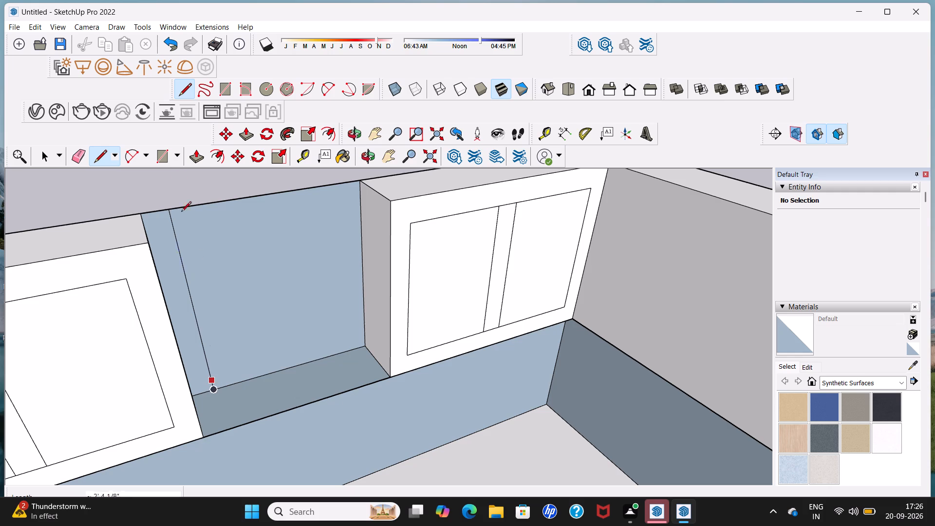
key(space)
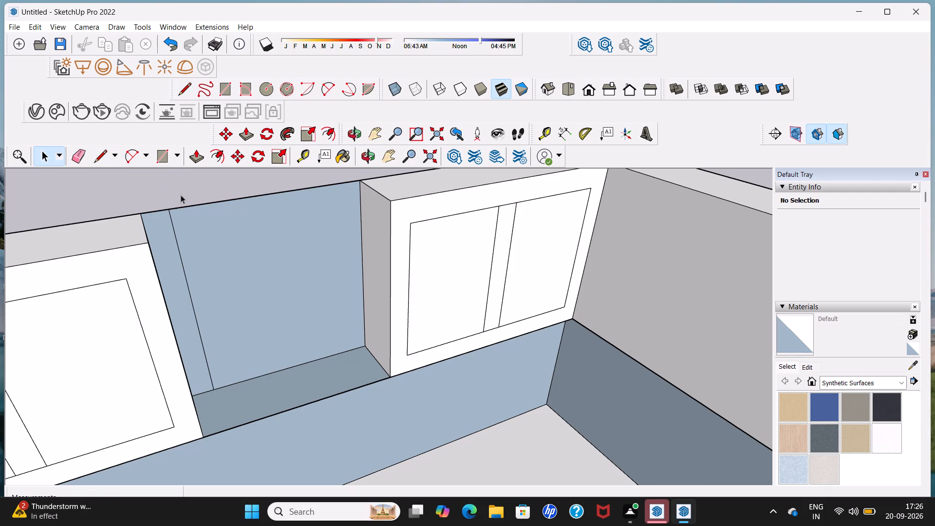
Copy the 3' vertical line across the opening's back face at 4" spacing, with a multiple of 10 copies.
click(171, 222)
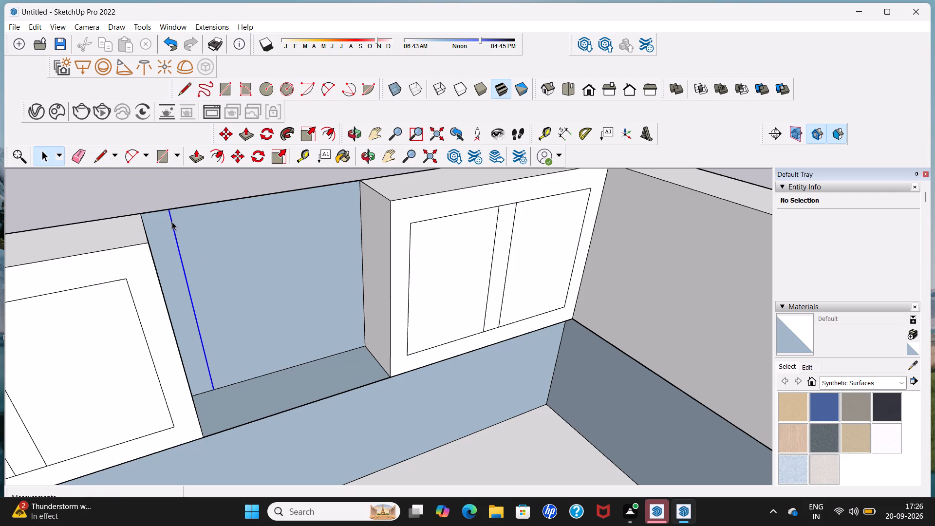
click(227, 137)
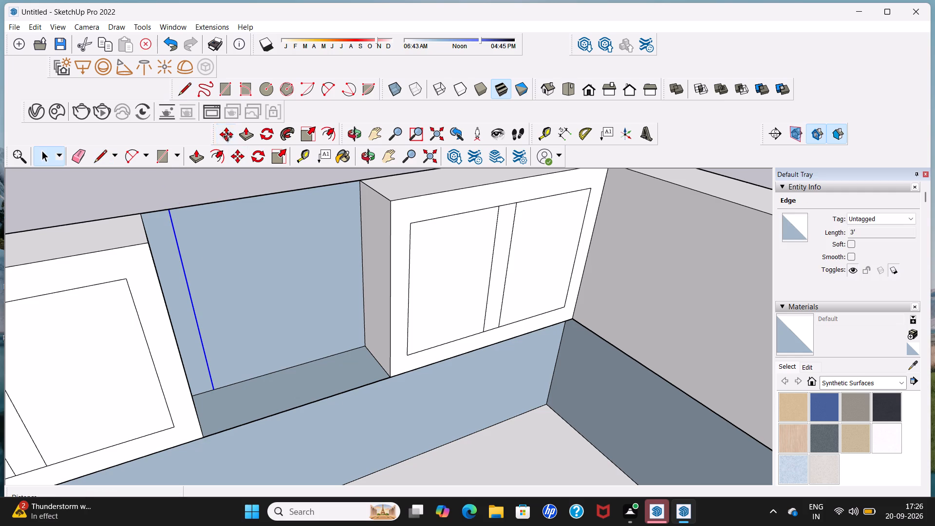
click(213, 391)
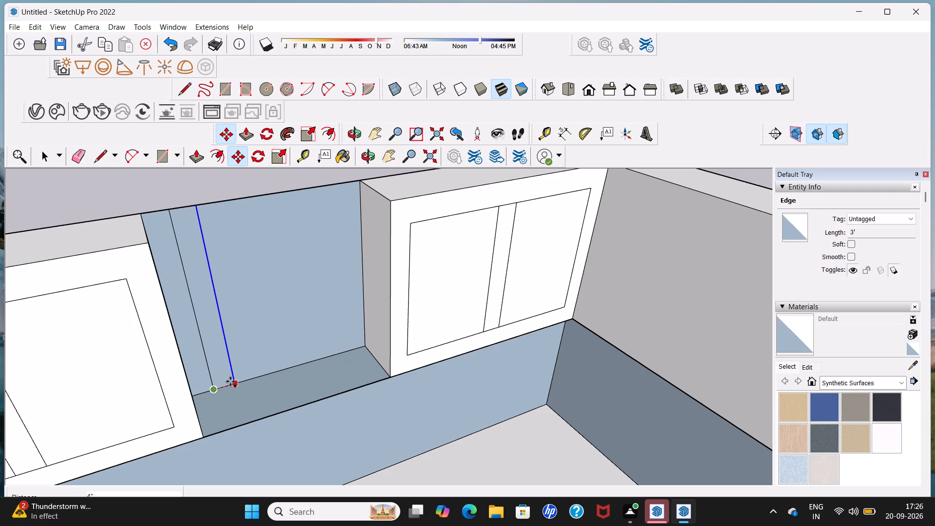
click(233, 379)
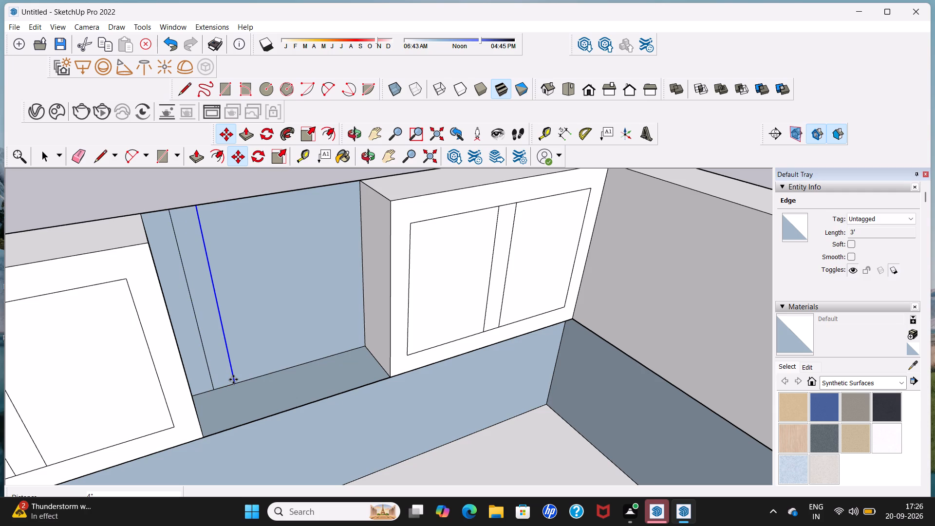
key(shift+asterisk)
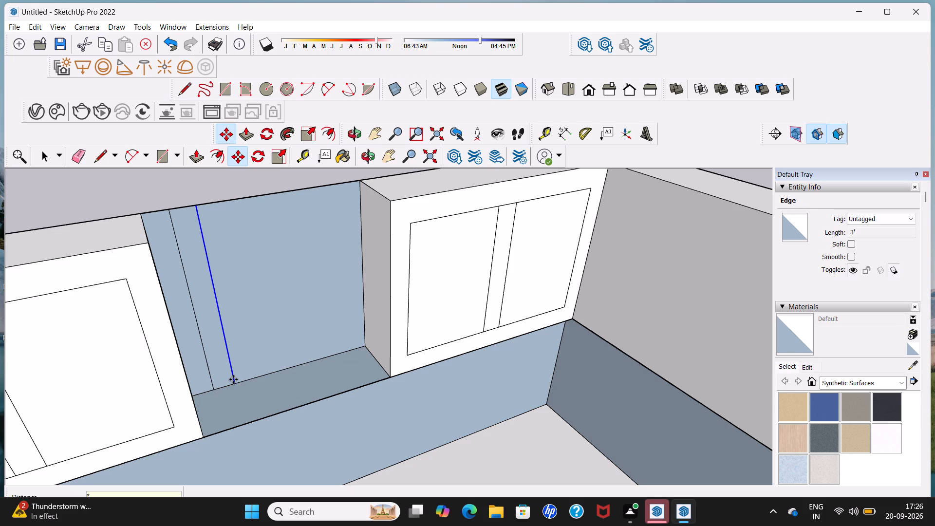
text(10)
key(Return)
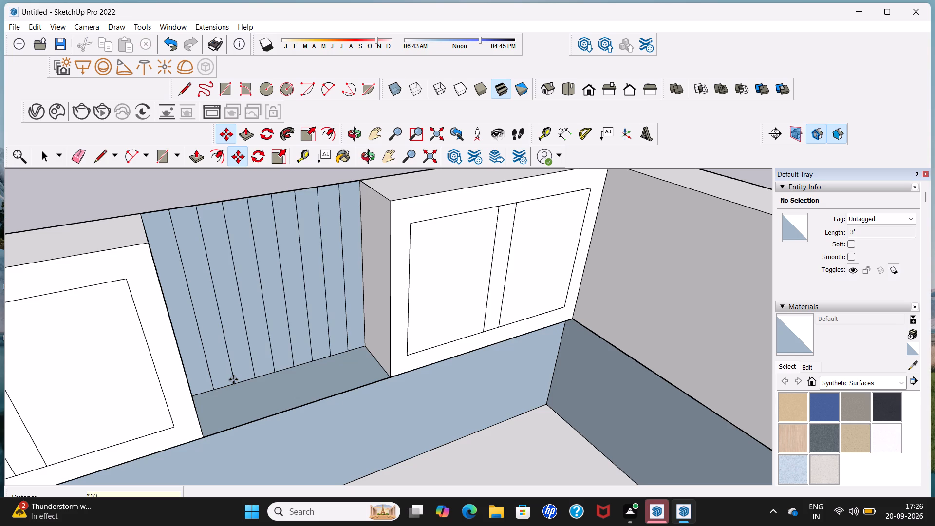
Examine the whole kitchen from above and from the front, including the grooved opening, base cabinets and bare wall above the countertop.
middle_drag(309, 382, 268, 398)
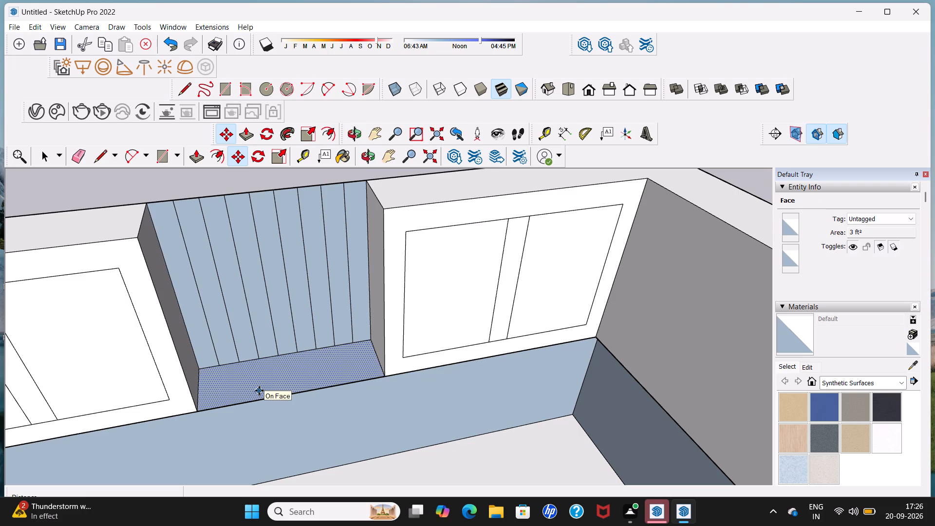
scroll(260, 388, down, 13)
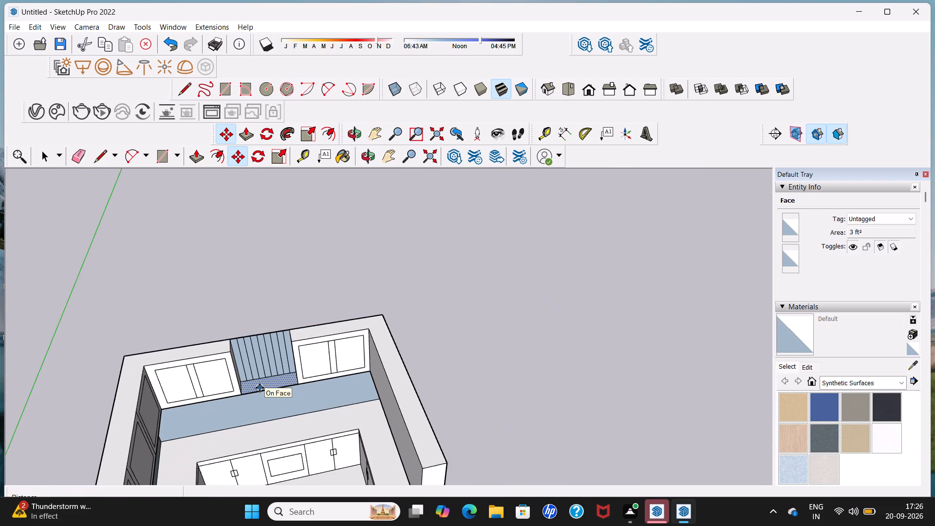
scroll(260, 388, down, 3)
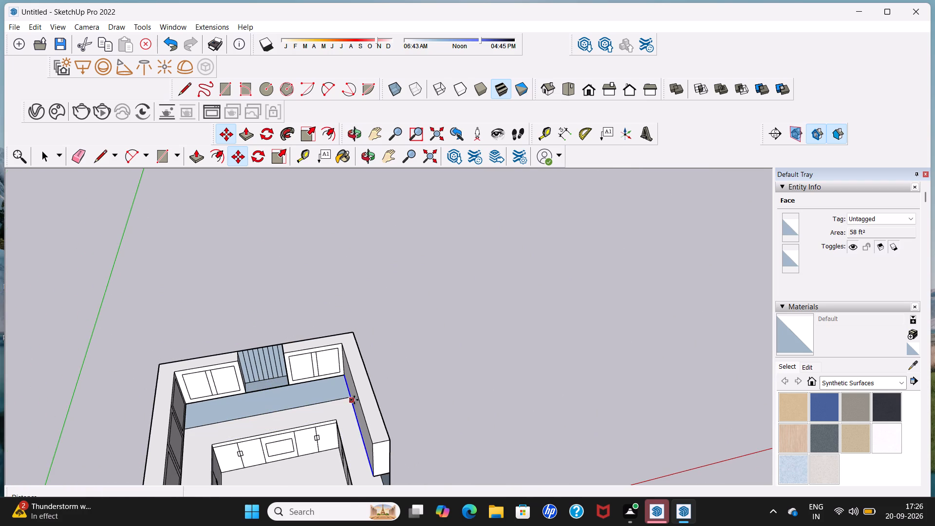
middle_drag(352, 415, 394, 375)
scroll(352, 415, down, 1)
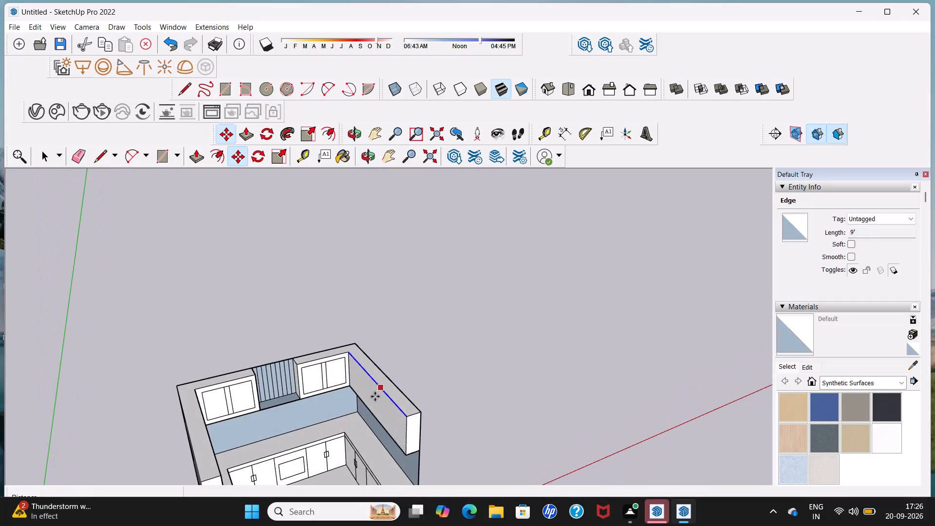
middle_drag(359, 426, 279, 319)
middle_drag(251, 449, 249, 407)
scroll(250, 404, down, 7)
middle_drag(250, 420, 250, 468)
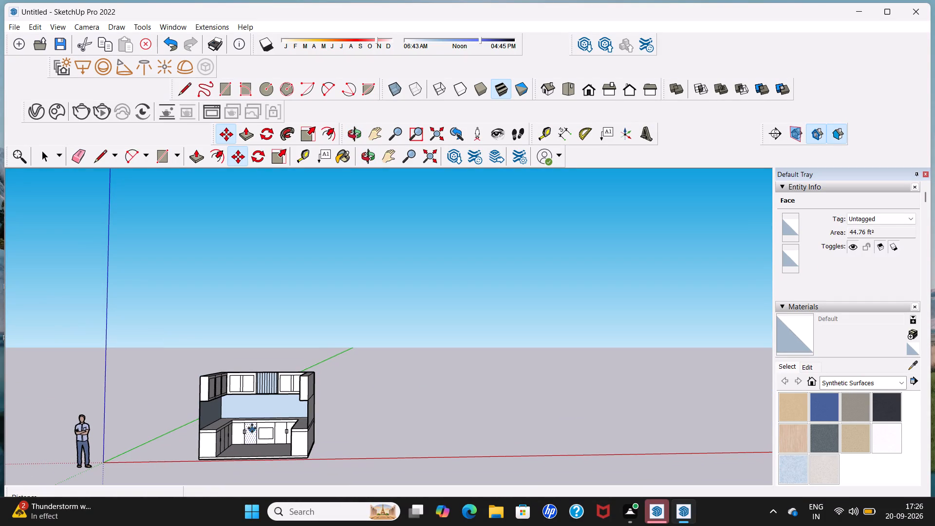
shift+middle_drag(251, 417, 354, 308)
middle_drag(359, 298, 353, 384)
scroll(366, 321, up, 9)
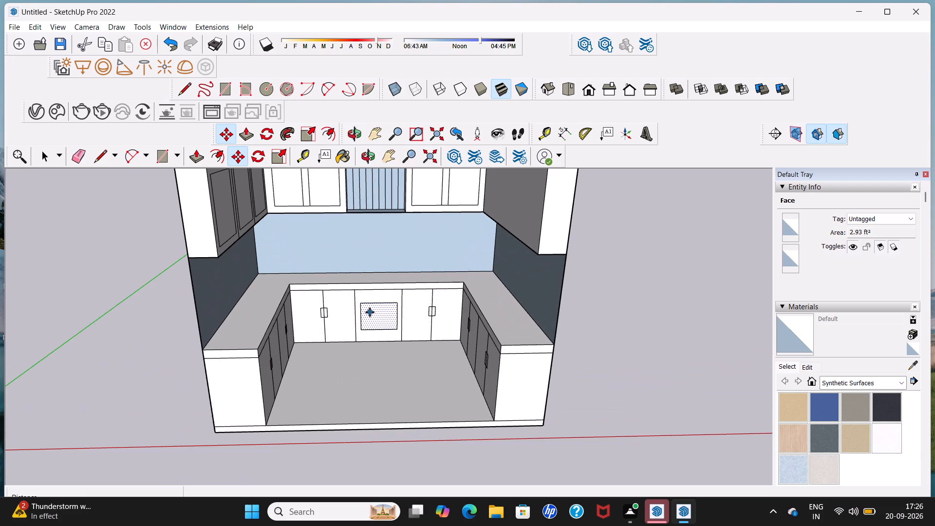
scroll(370, 312, up, 4)
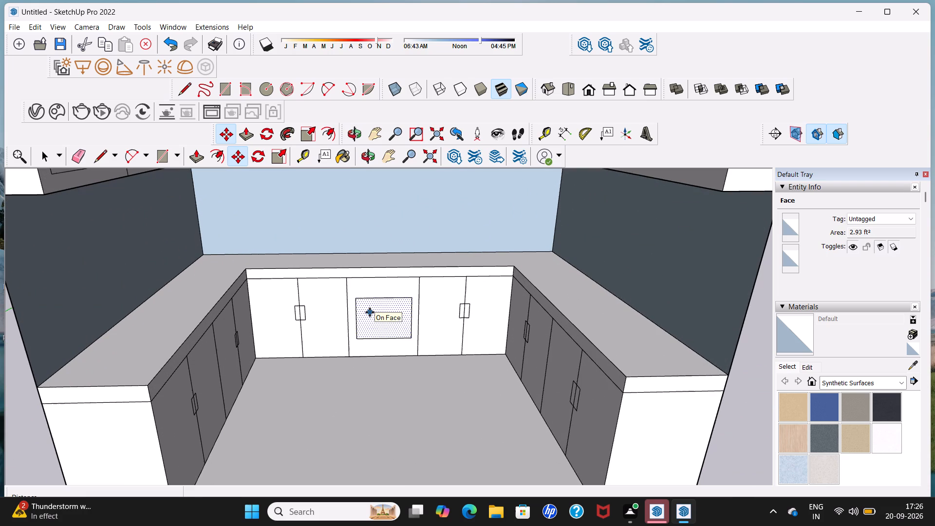
scroll(303, 251, down, 6)
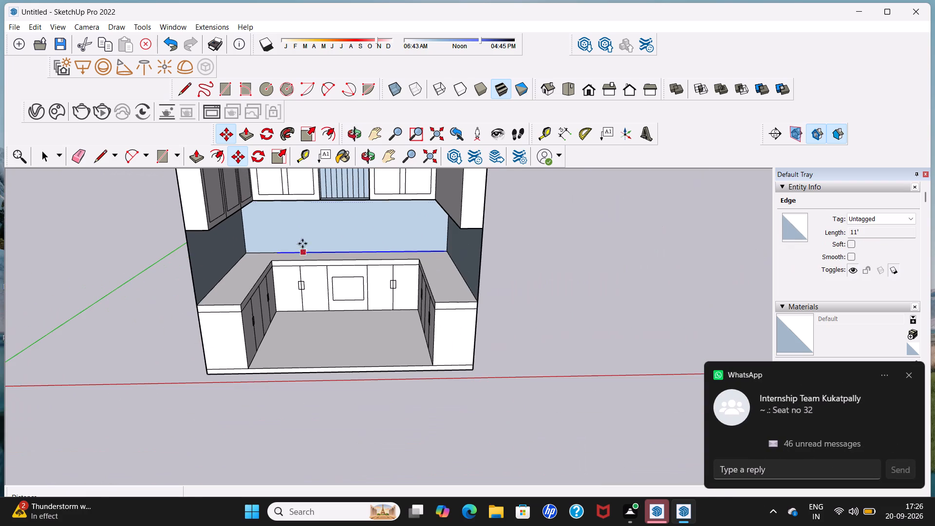
Measure the back wall's width along the countertop's rear edge, between its two corners.
scroll(297, 212, up, 4)
scroll(239, 273, up, 10)
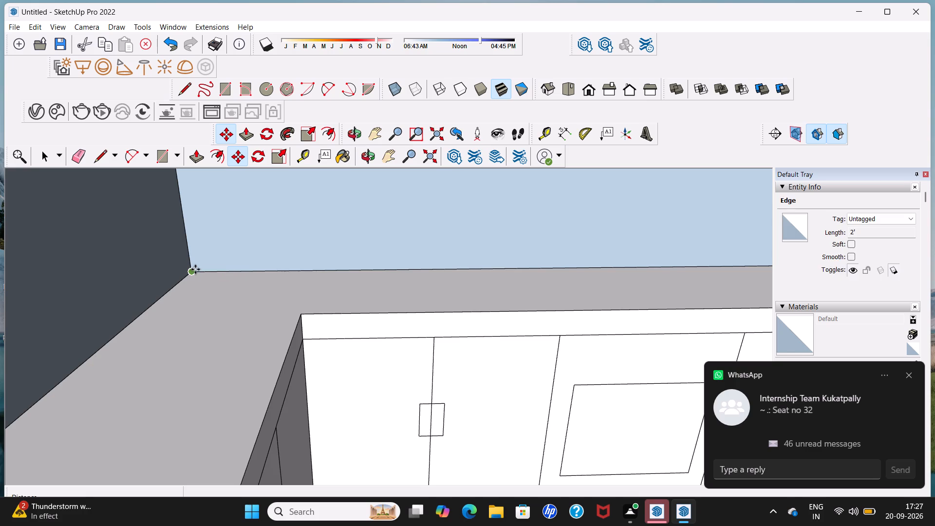
scroll(198, 262, down, 6)
key(space)
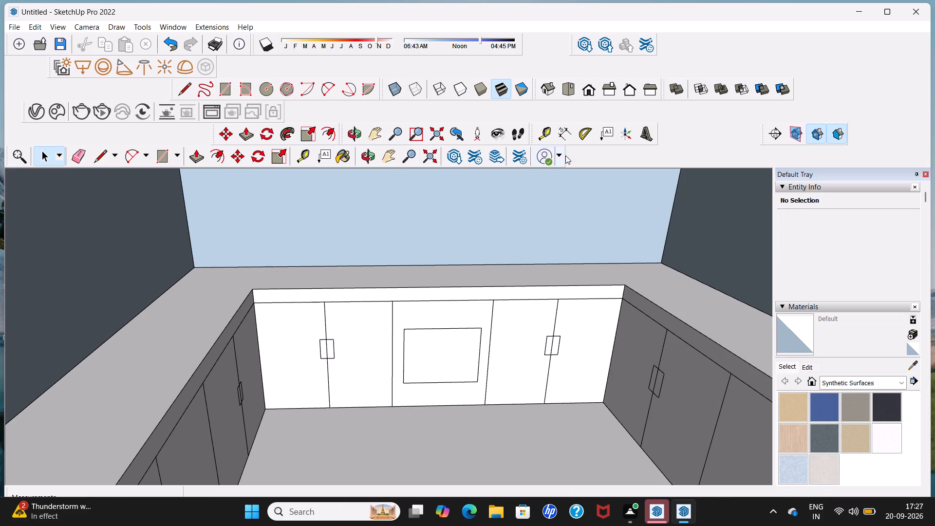
click(564, 139)
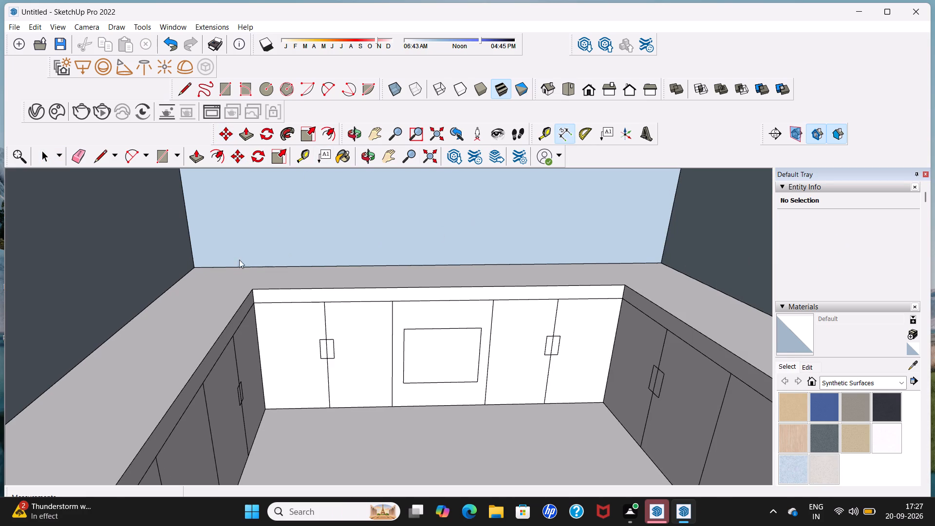
click(196, 266)
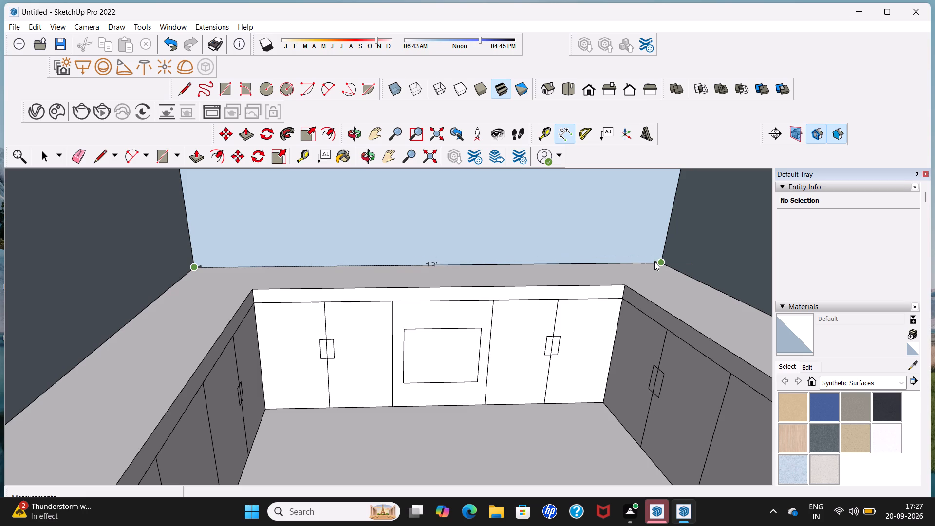
key(space)
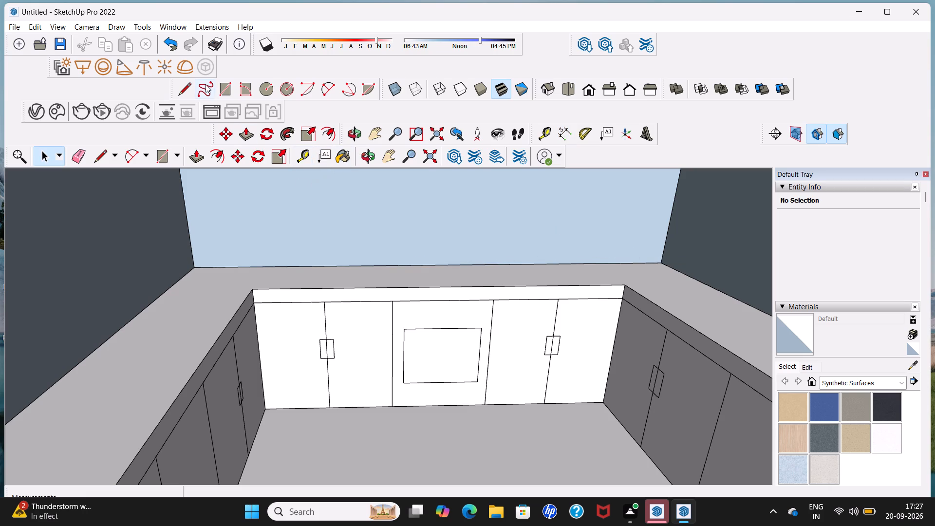
Draw a vertical line about 3' 5" up the back wall between countertop and upper cabinets, starting 4" from its left lower corner.
click(97, 159)
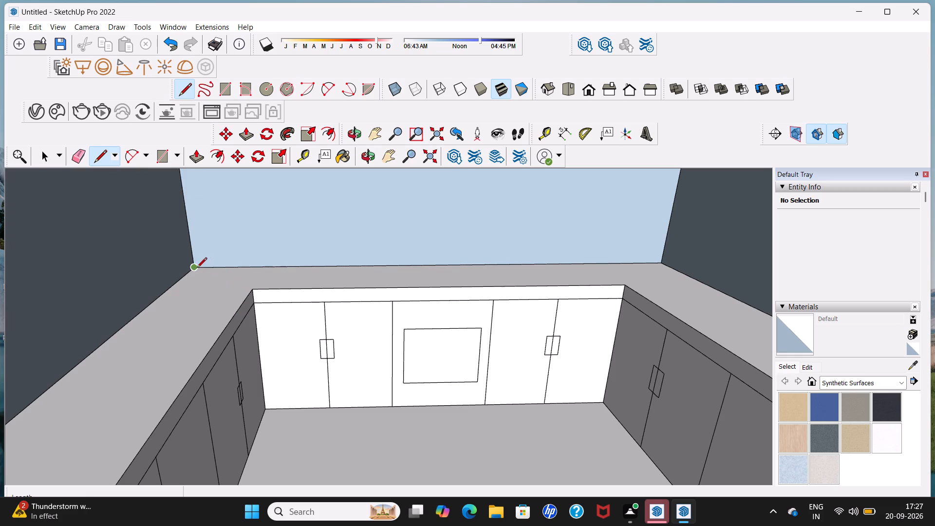
scroll(197, 269, up, 4)
click(192, 268)
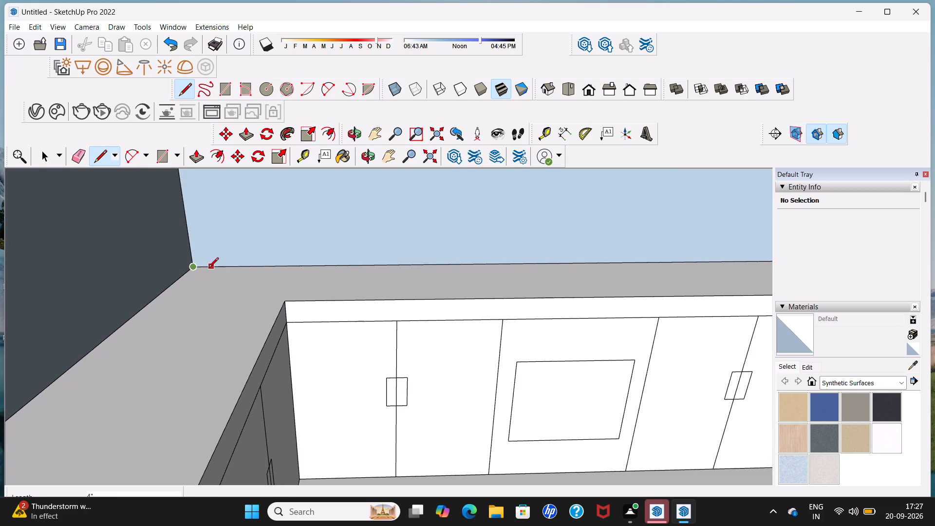
text(4")
key(Return)
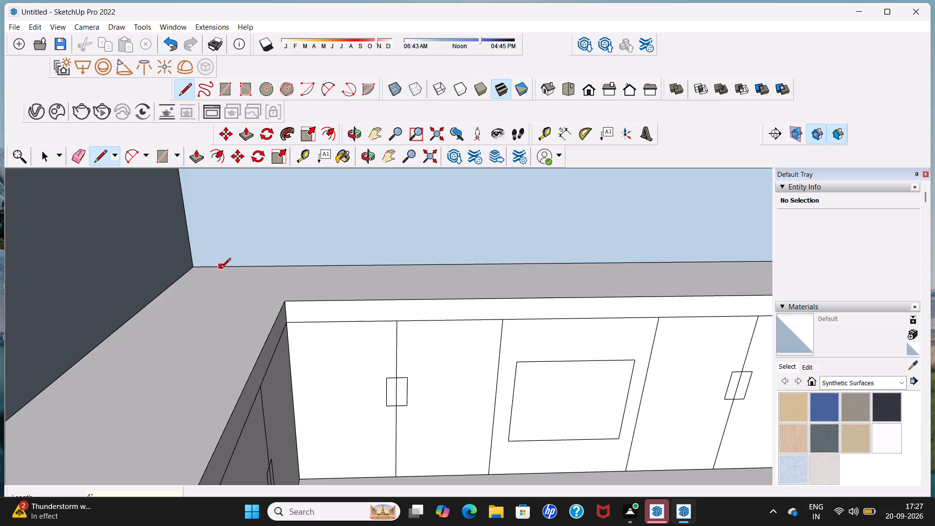
click(216, 269)
scroll(215, 227, down, 7)
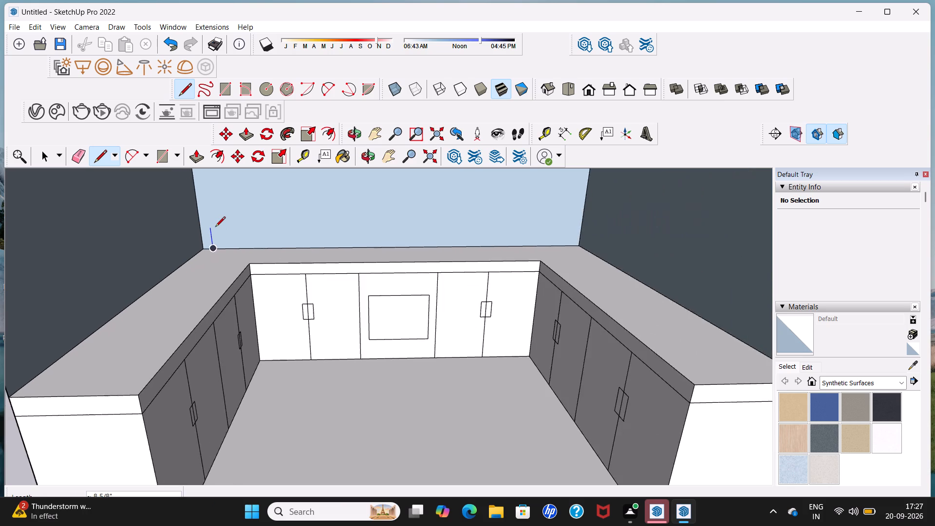
scroll(215, 227, down, 8)
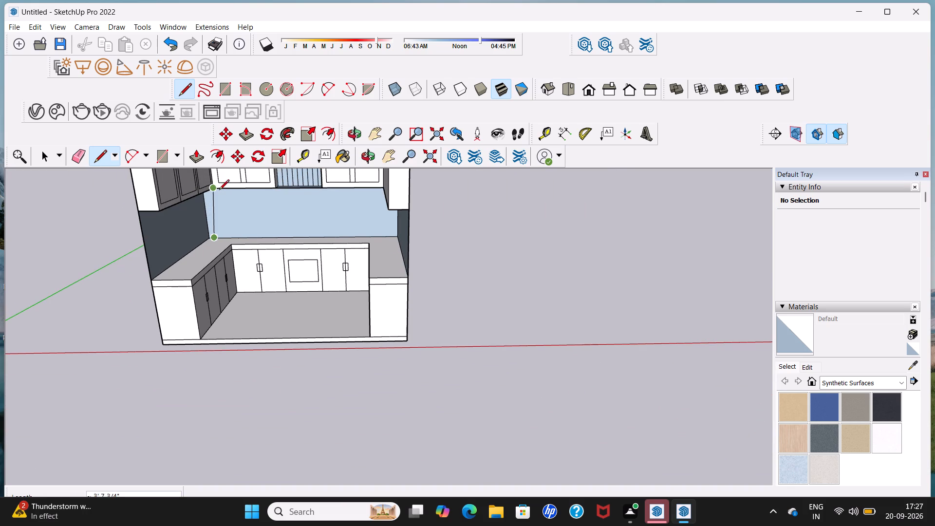
middle_drag(219, 190, 223, 176)
middle_drag(223, 224, 228, 175)
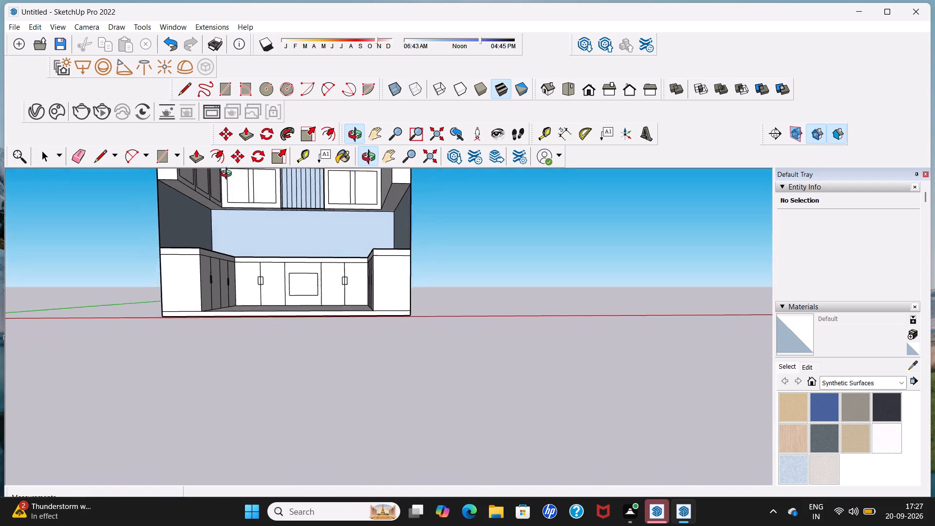
middle_drag(228, 175, 229, 172)
scroll(228, 219, up, 6)
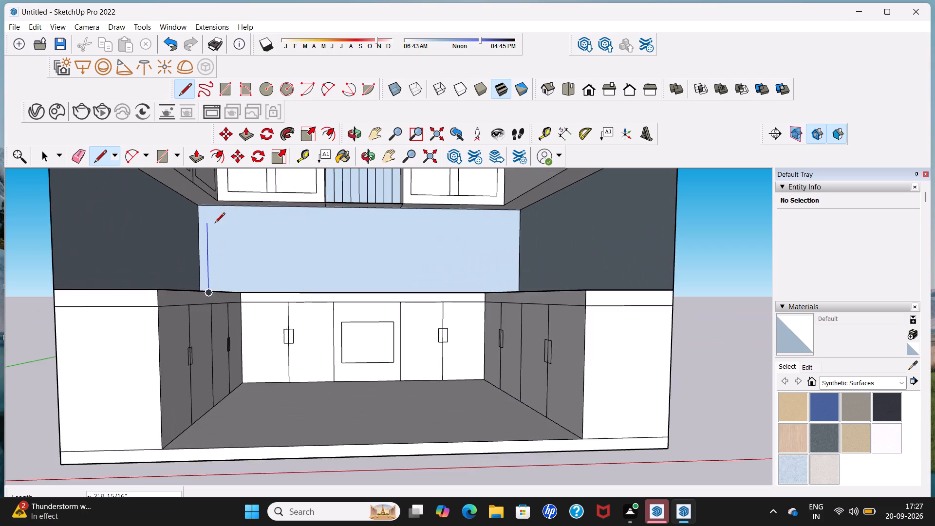
scroll(214, 223, up, 3)
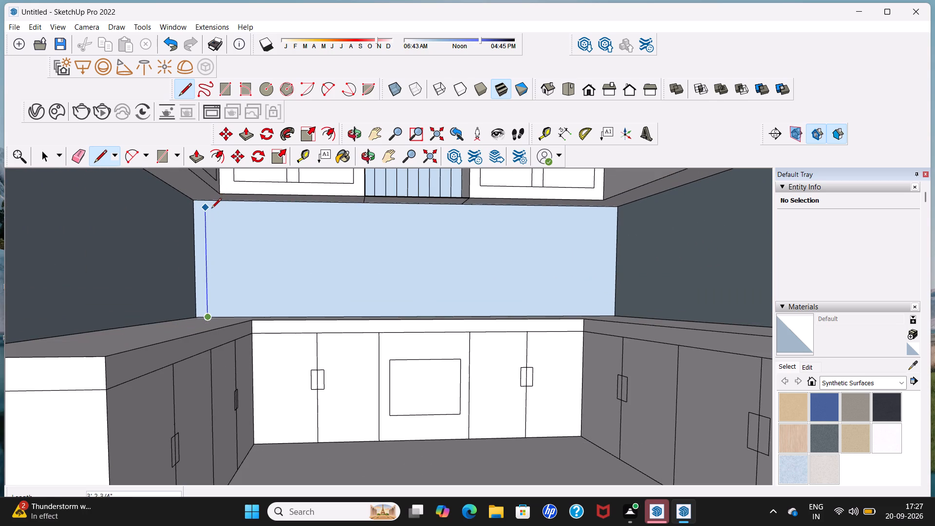
scroll(211, 206, up, 1)
middle_drag(211, 206, 213, 177)
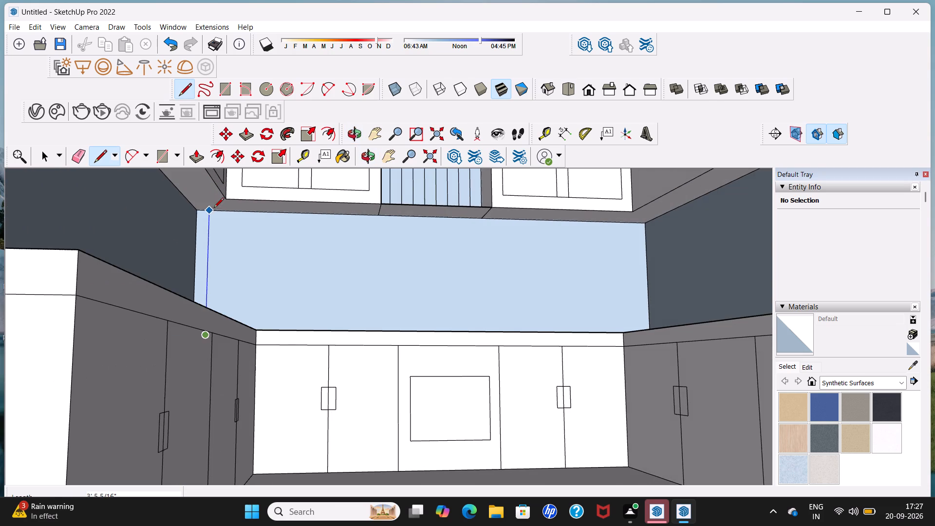
scroll(214, 213, up, 17)
scroll(214, 213, up, 4)
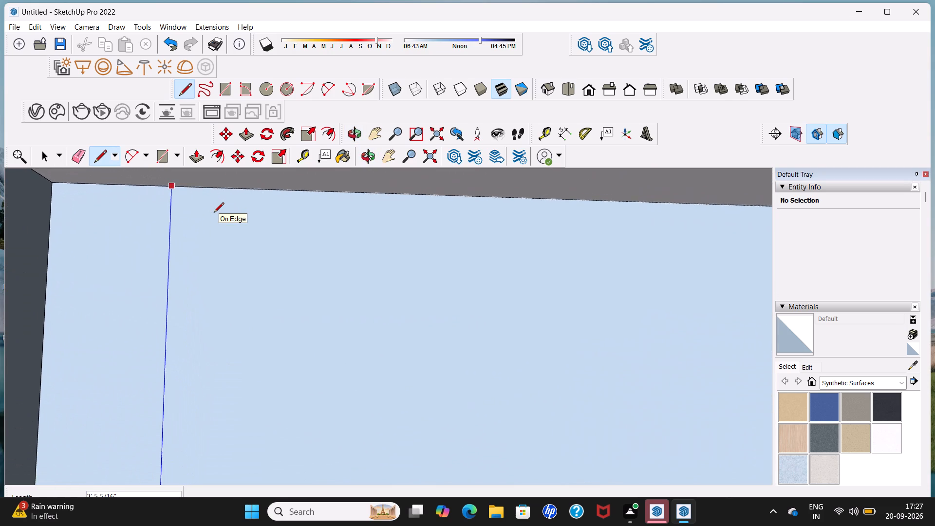
scroll(214, 213, up, 6)
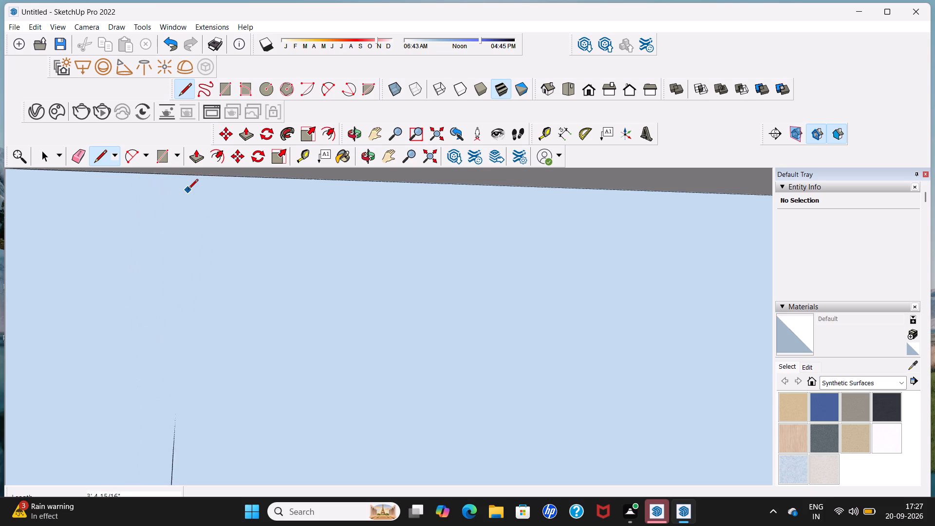
scroll(185, 190, down, 5)
scroll(184, 191, up, 3)
scroll(173, 196, down, 6)
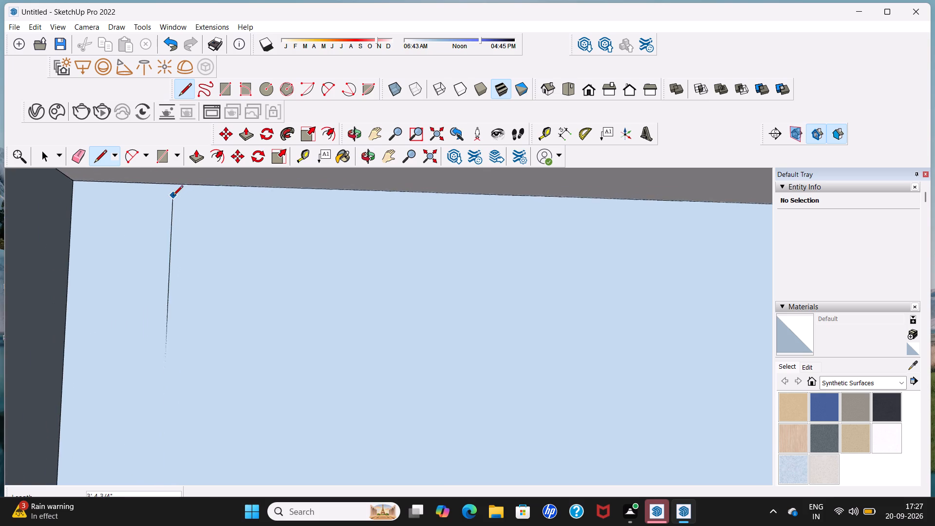
scroll(173, 196, down, 1)
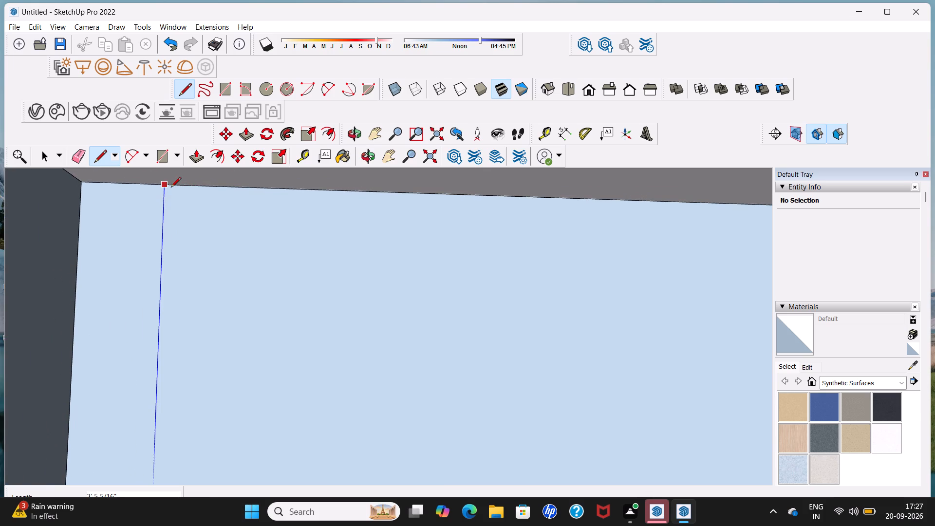
click(170, 188)
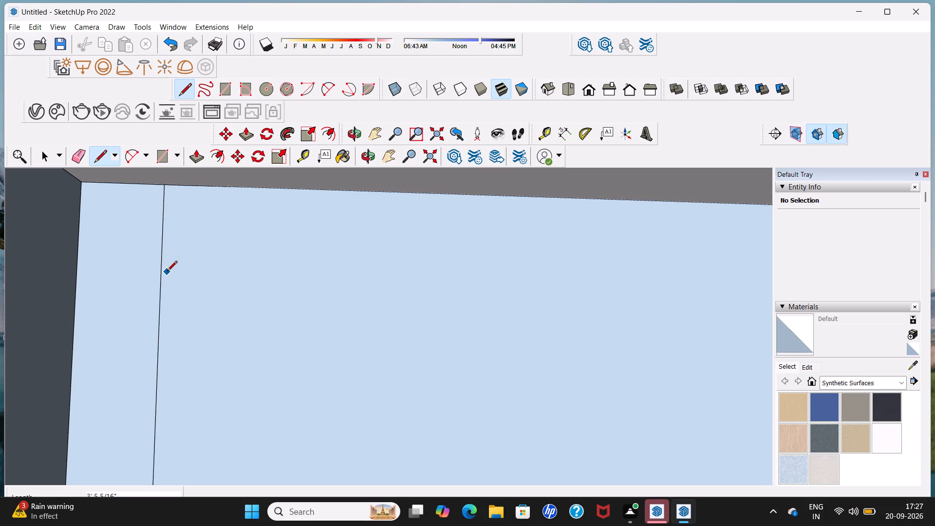
key(space)
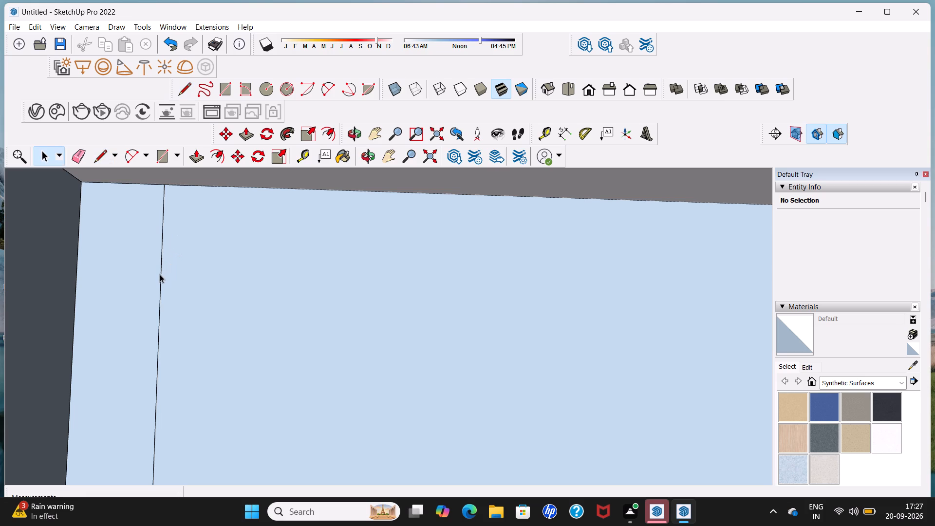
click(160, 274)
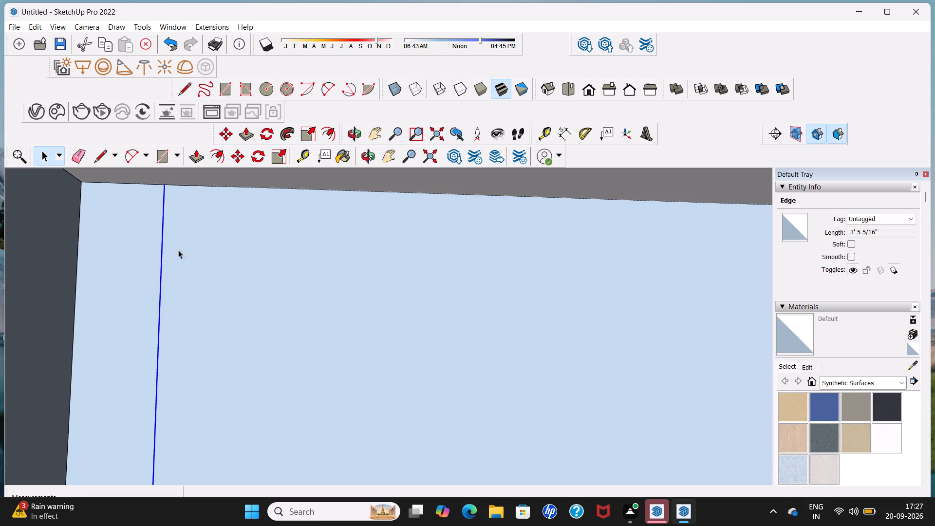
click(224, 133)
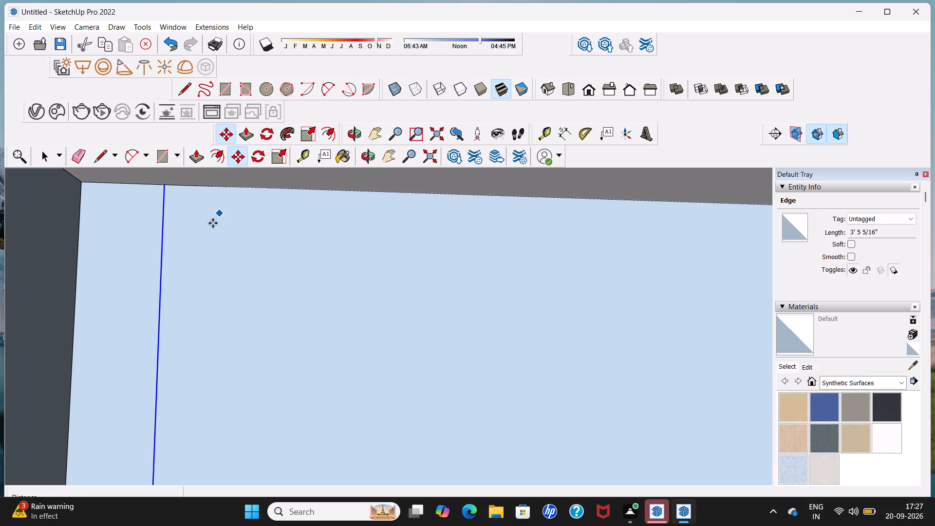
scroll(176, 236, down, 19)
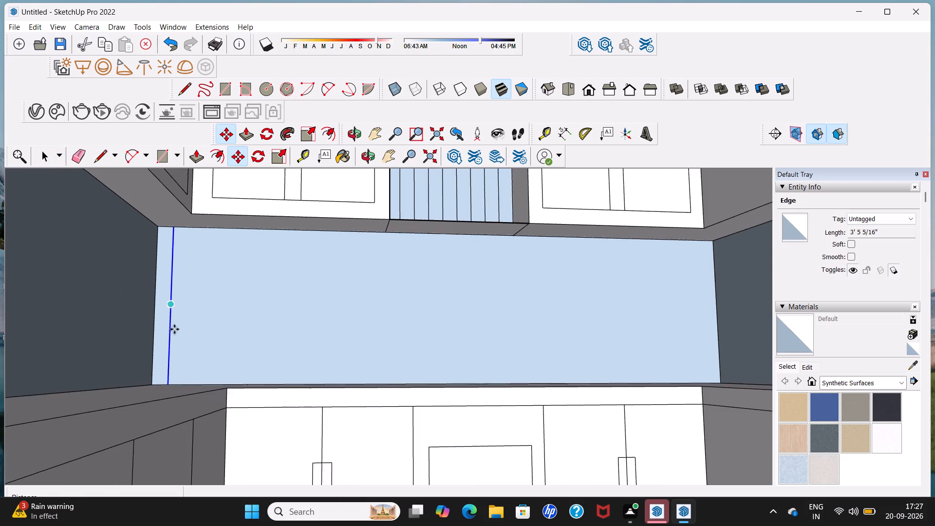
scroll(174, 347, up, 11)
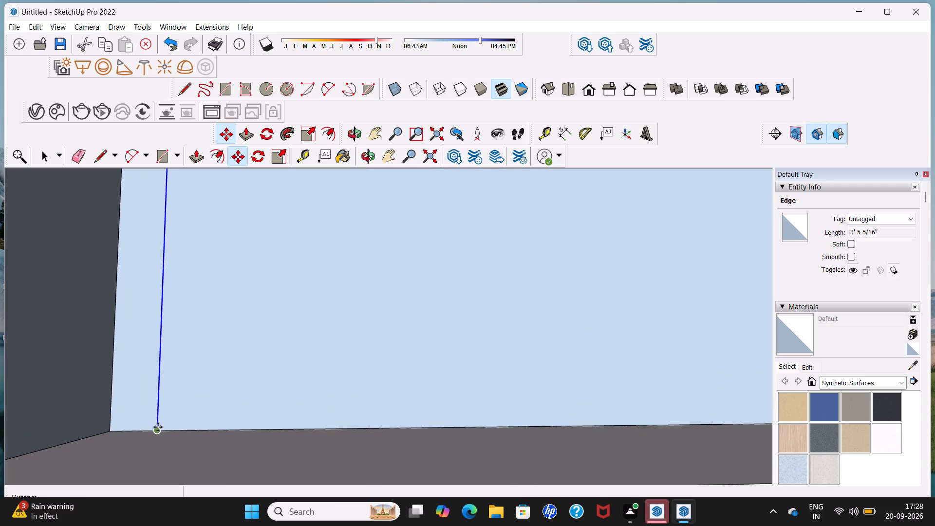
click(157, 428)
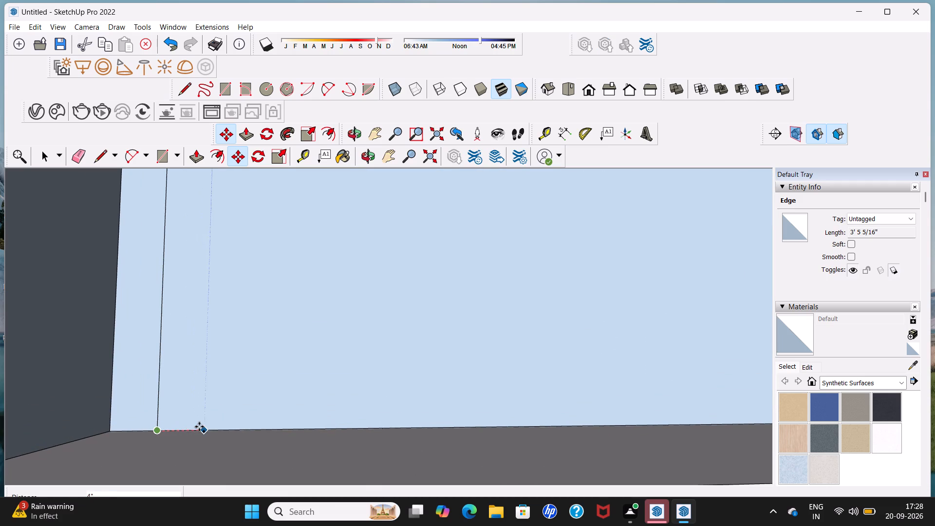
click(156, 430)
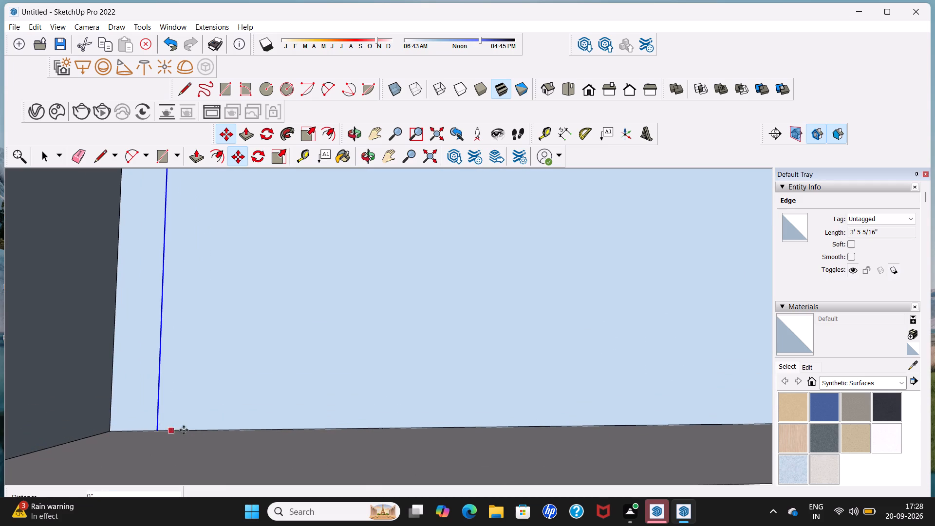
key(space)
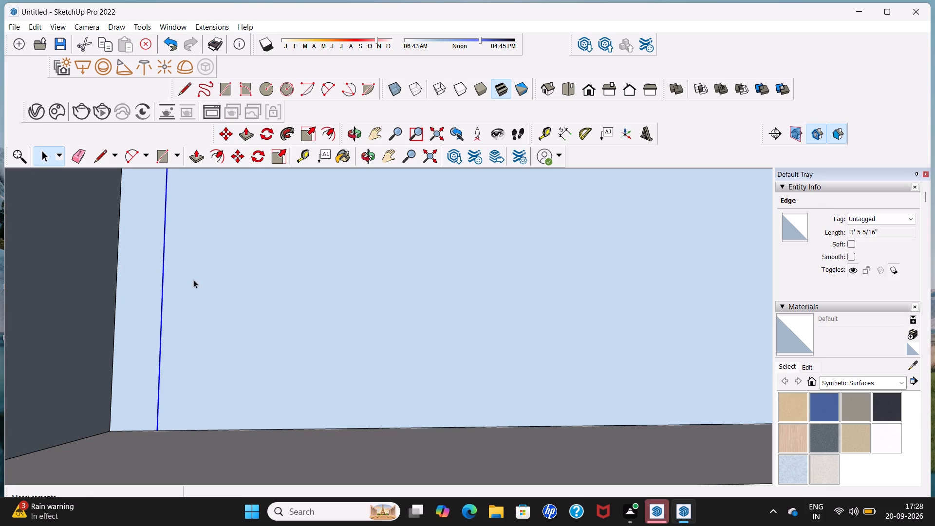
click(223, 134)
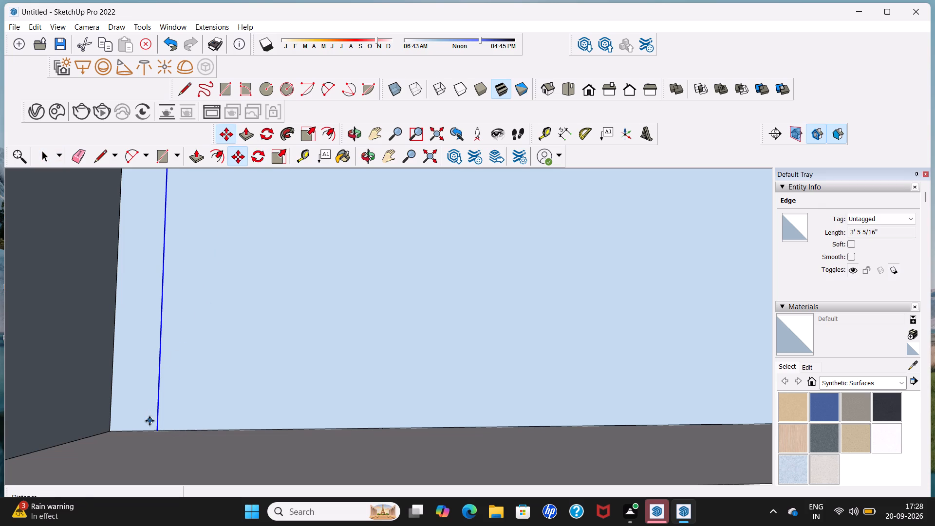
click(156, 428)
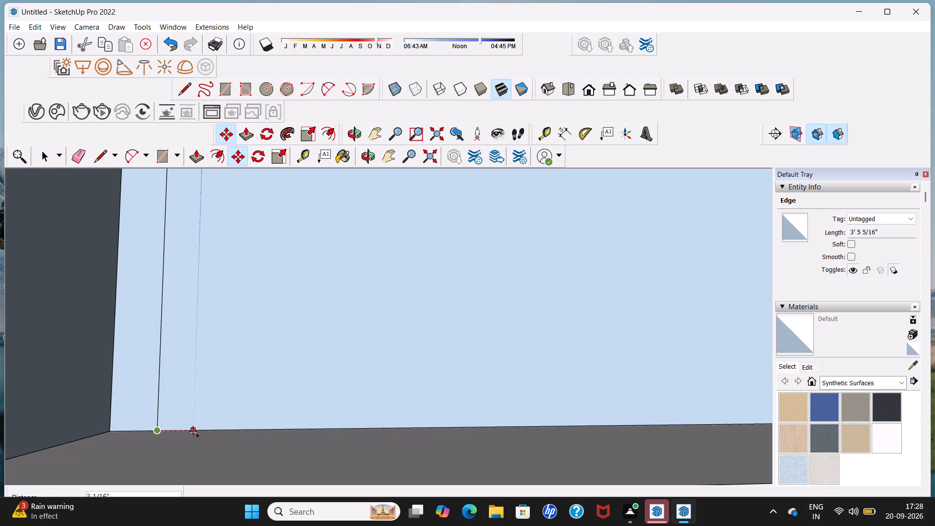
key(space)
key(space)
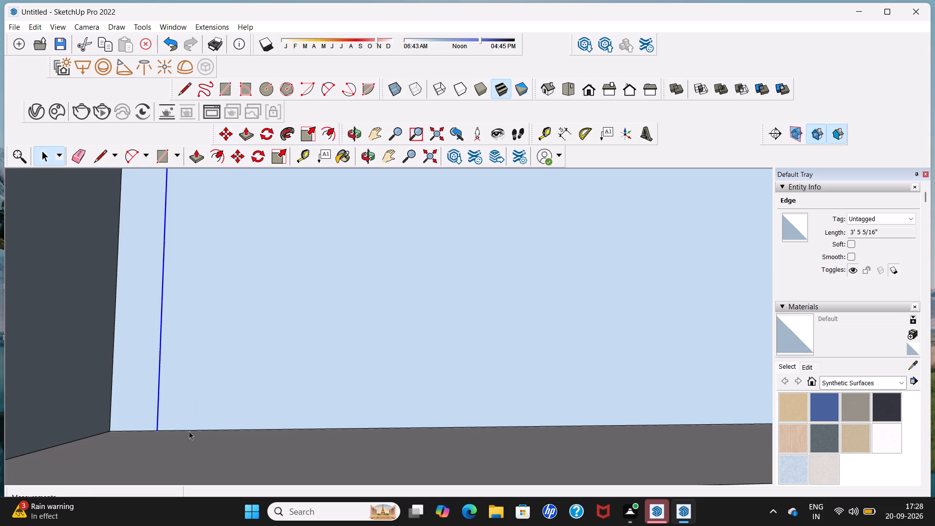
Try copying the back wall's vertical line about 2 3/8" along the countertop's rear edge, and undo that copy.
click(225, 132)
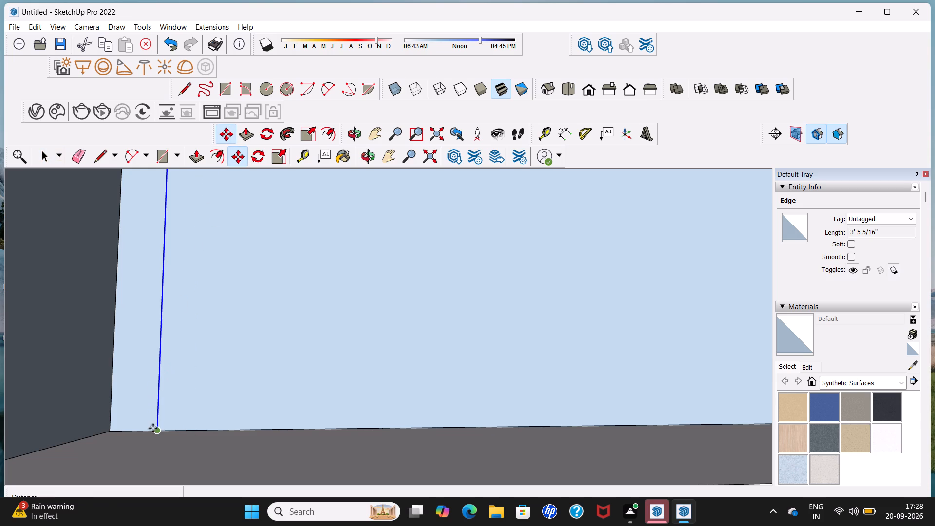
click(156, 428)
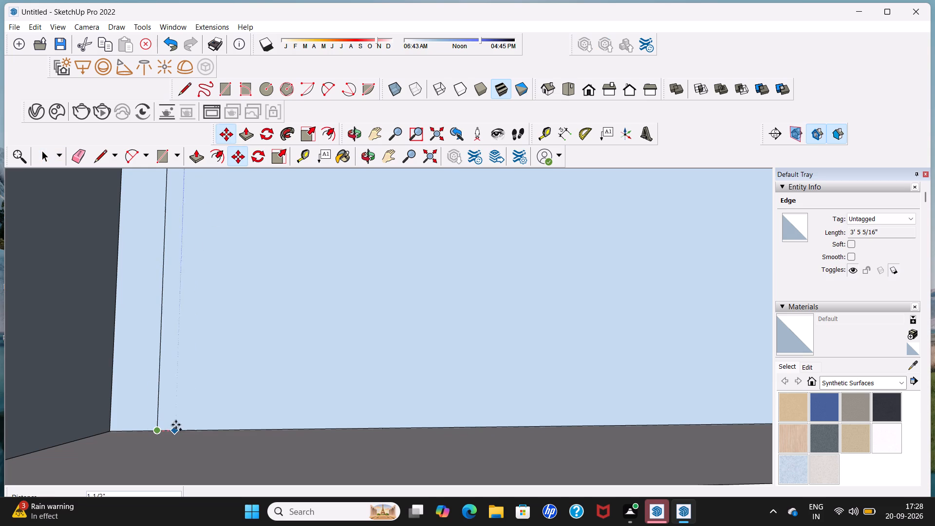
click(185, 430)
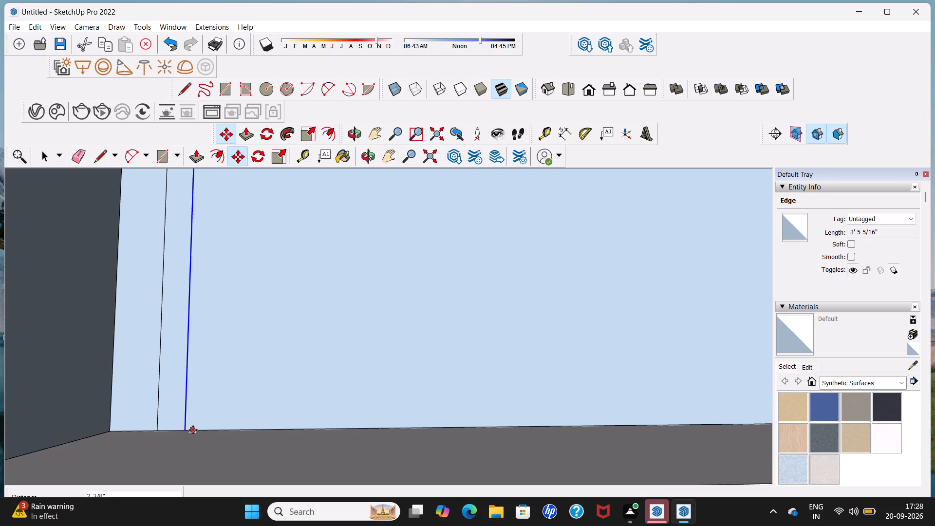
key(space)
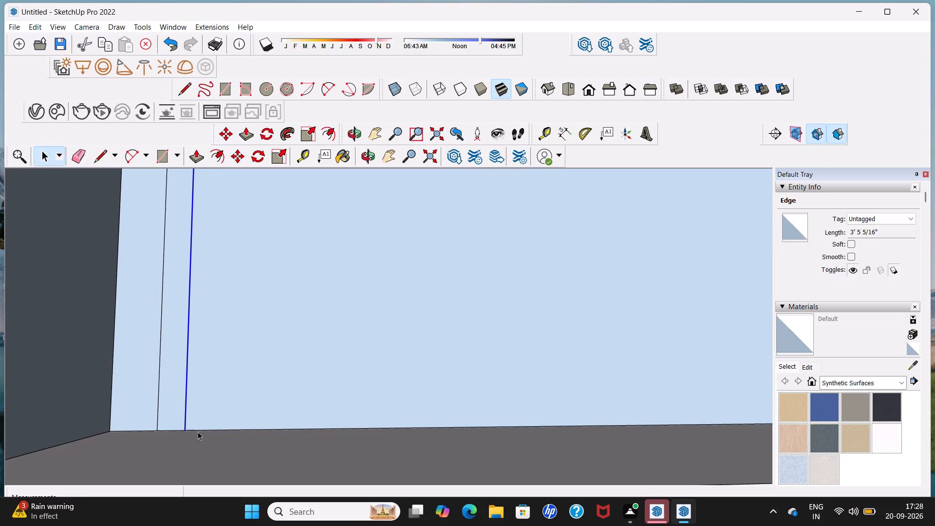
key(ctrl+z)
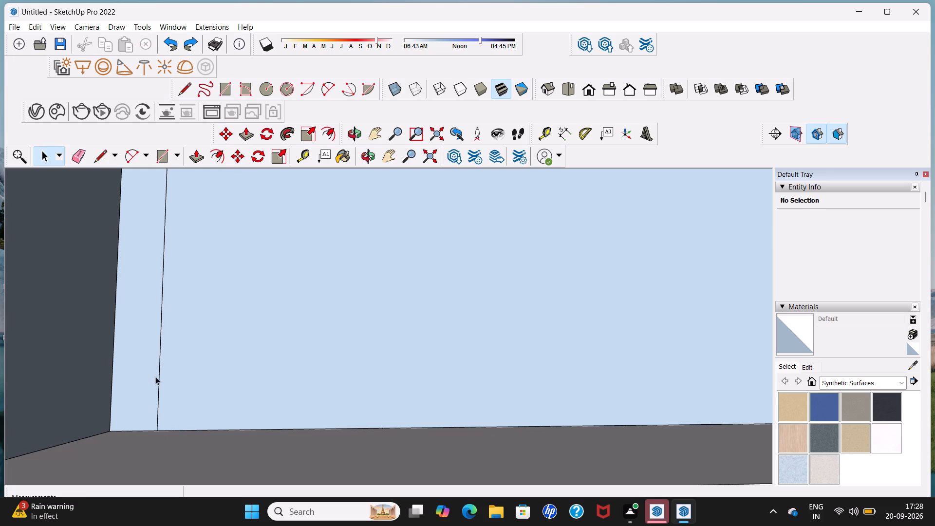
Draw a 4" line along the back wall's upper edge, starting from the top end of the existing vertical line.
scroll(183, 245, down, 19)
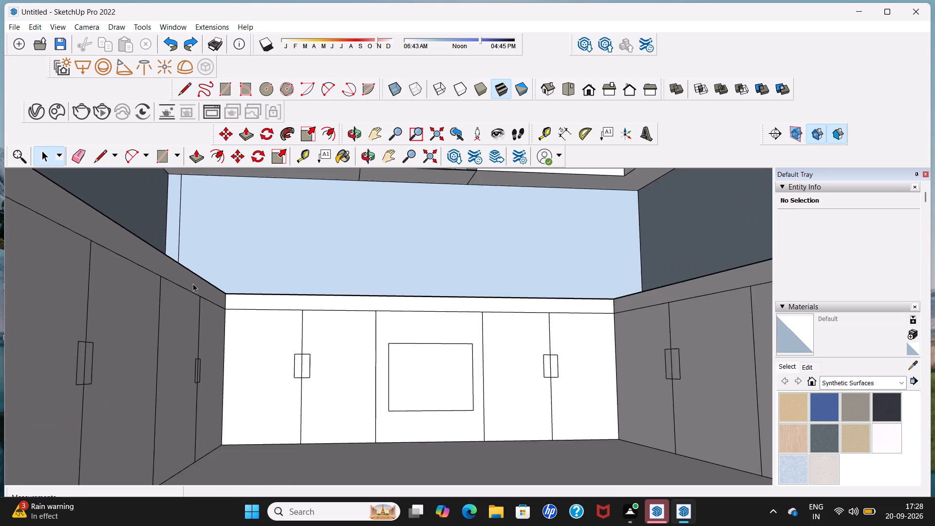
scroll(193, 283, down, 6)
key(space)
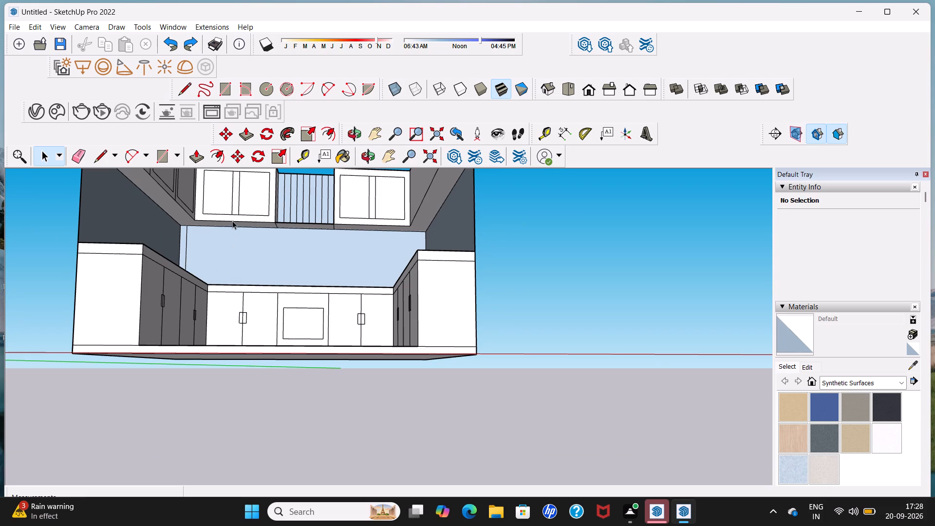
shift+middle_drag(199, 214, 207, 337)
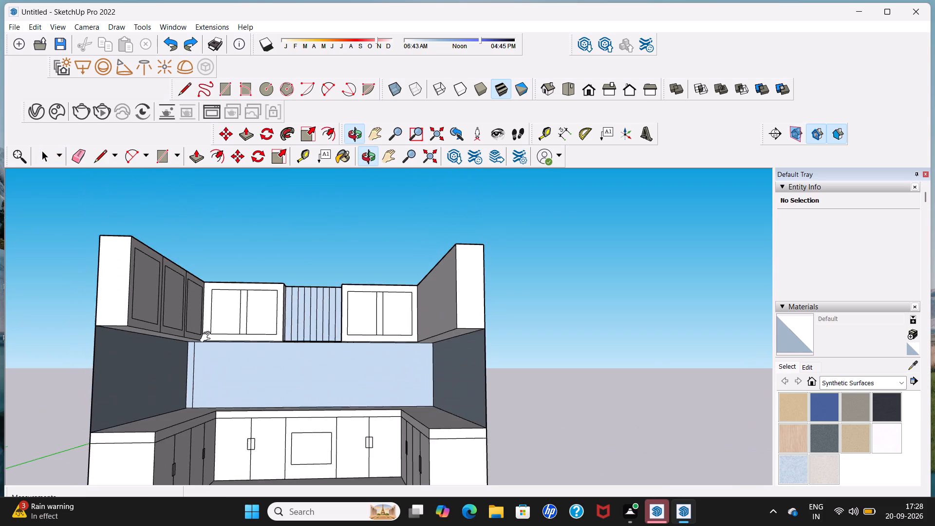
shift+middle_drag(207, 337, 208, 337)
shift+middle_drag(229, 362, 231, 317)
shift+middle_drag(228, 335, 230, 402)
shift+scroll(230, 397, up, 2)
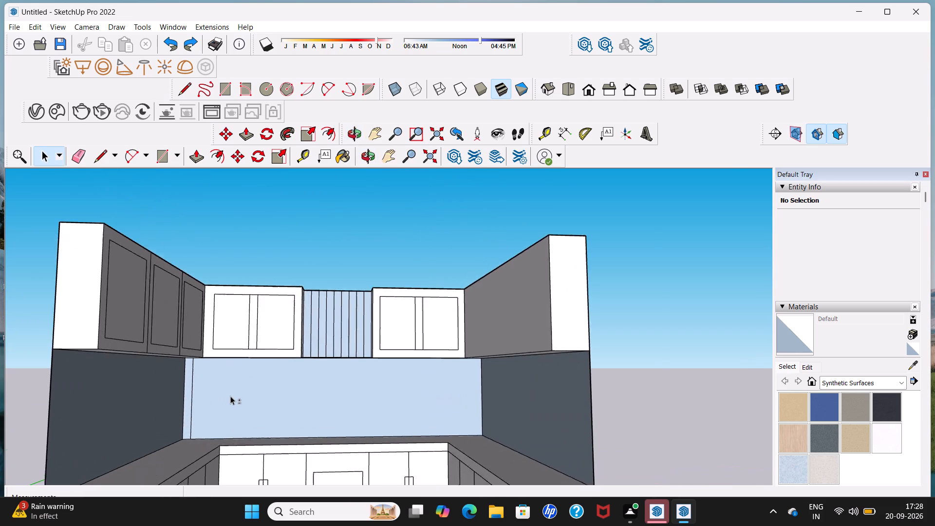
shift+scroll(230, 396, up, 2)
shift+middle_drag(230, 394, 230, 332)
shift+middle_drag(229, 341, 229, 333)
shift+scroll(229, 324, up, 1)
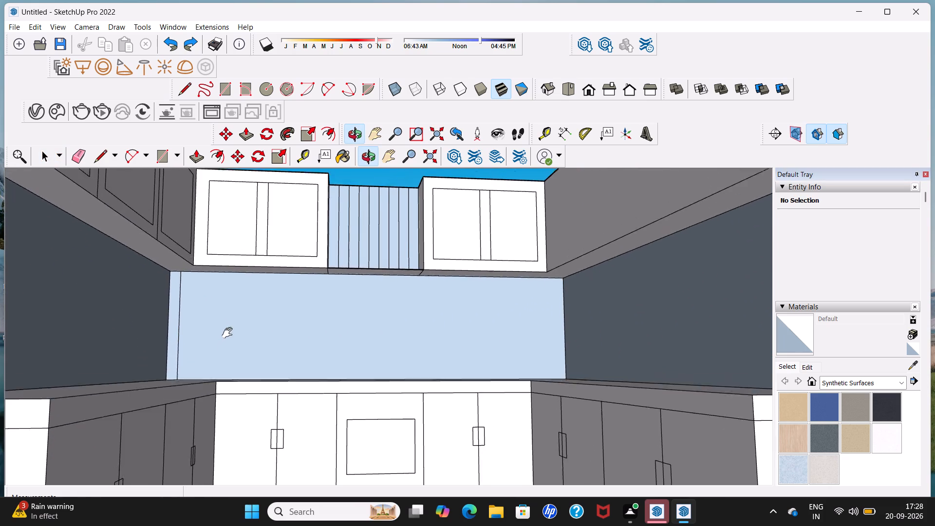
shift+middle_drag(229, 333, 225, 360)
middle_drag(221, 354, 221, 305)
middle_drag(211, 362, 211, 314)
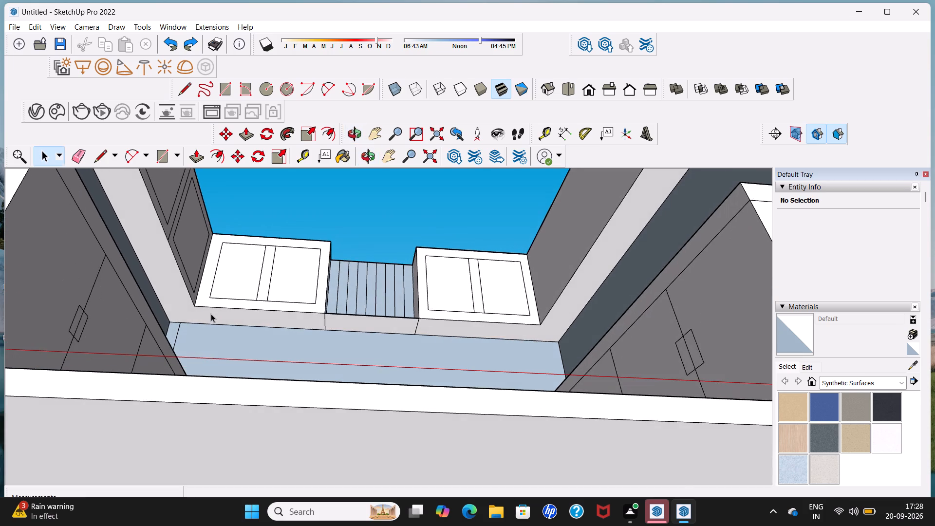
scroll(211, 314, up, 10)
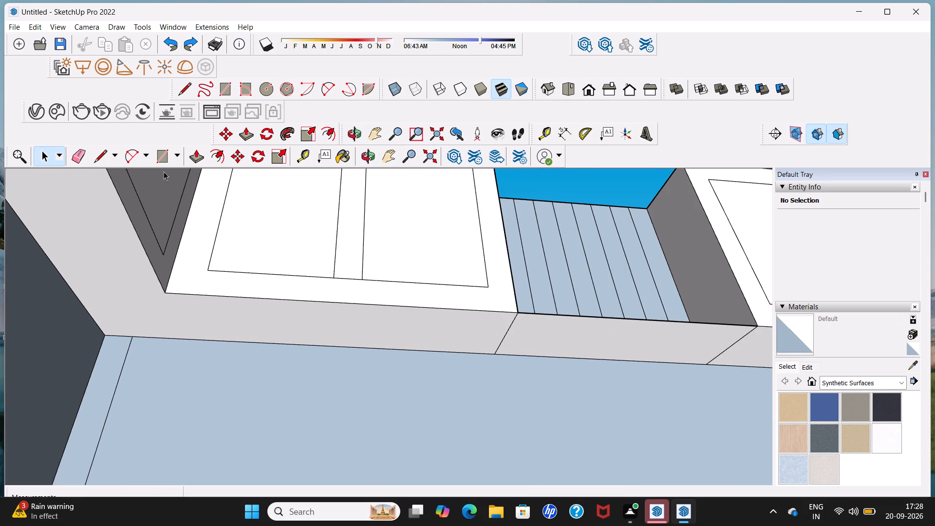
click(188, 89)
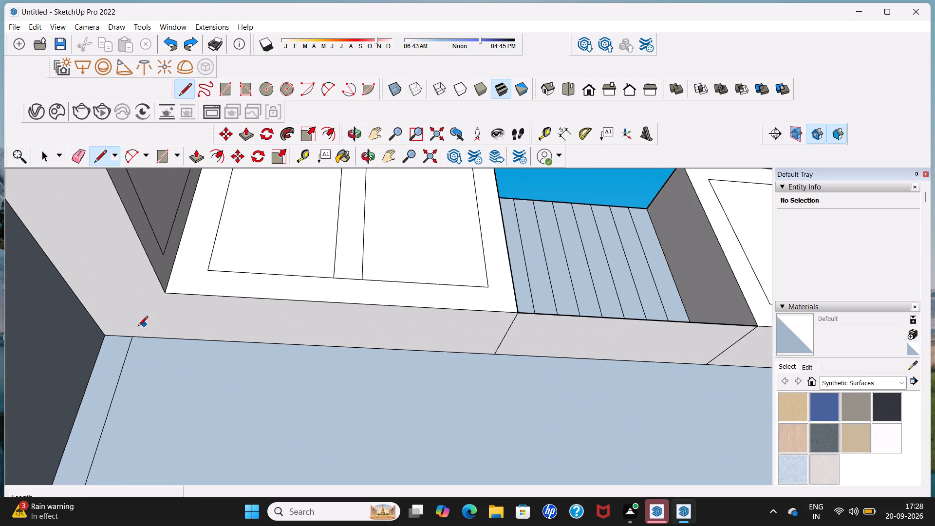
click(131, 335)
key(4)
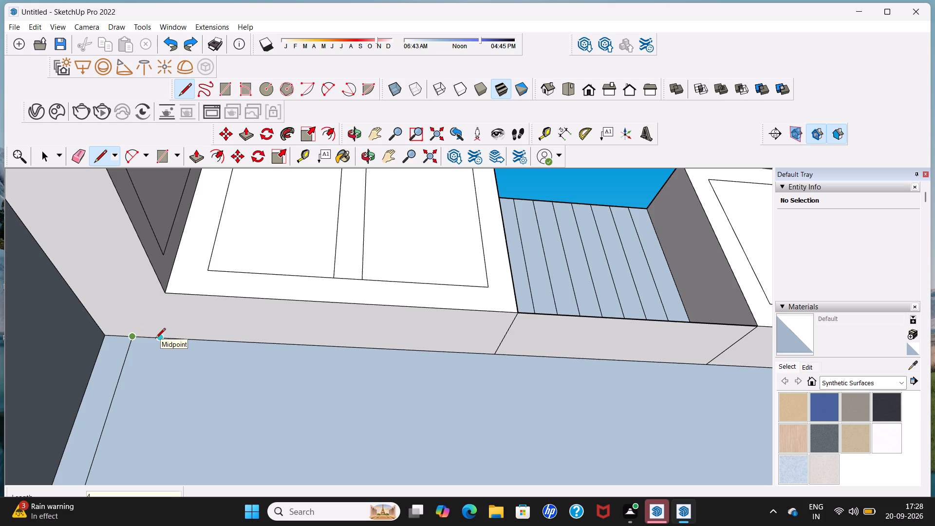
key(shift+quotedbl)
key(Return)
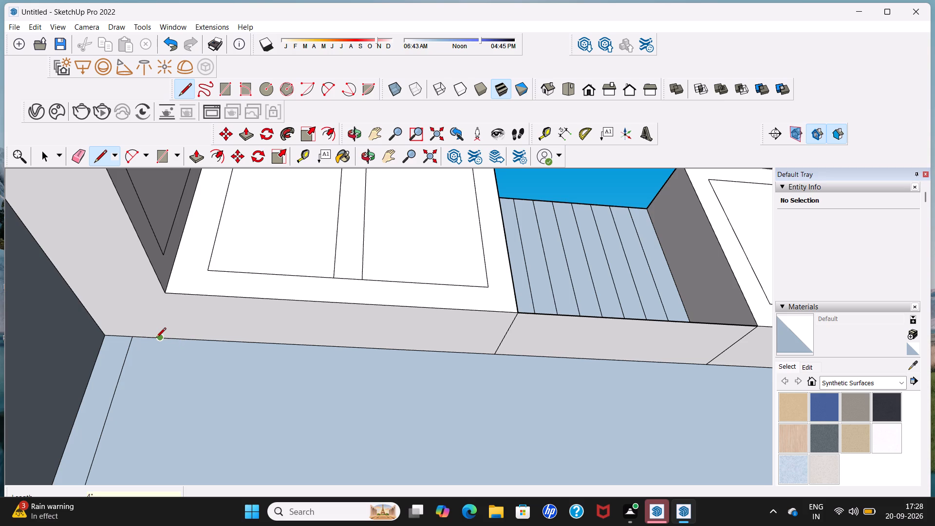
Draw a second vertical line about 3' 5" long from the end of the 4" segment down to the countertop's rear edge.
click(156, 338)
scroll(155, 390, down, 5)
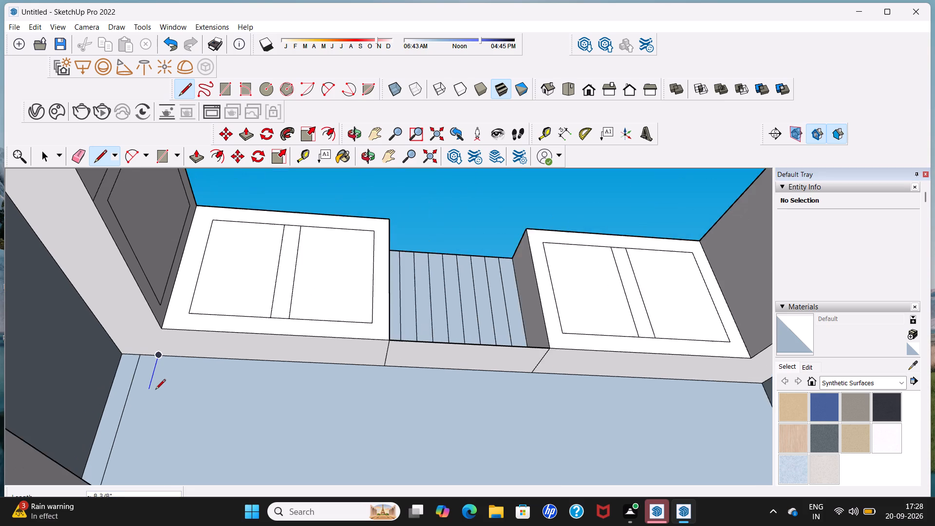
scroll(155, 388, down, 4)
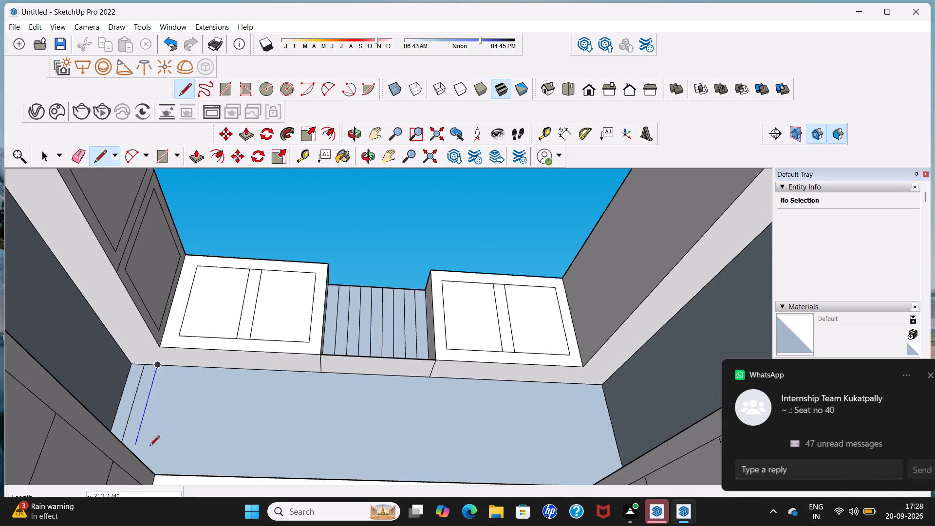
middle_drag(150, 445, 140, 501)
middle_drag(151, 458, 151, 470)
scroll(151, 458, down, 1)
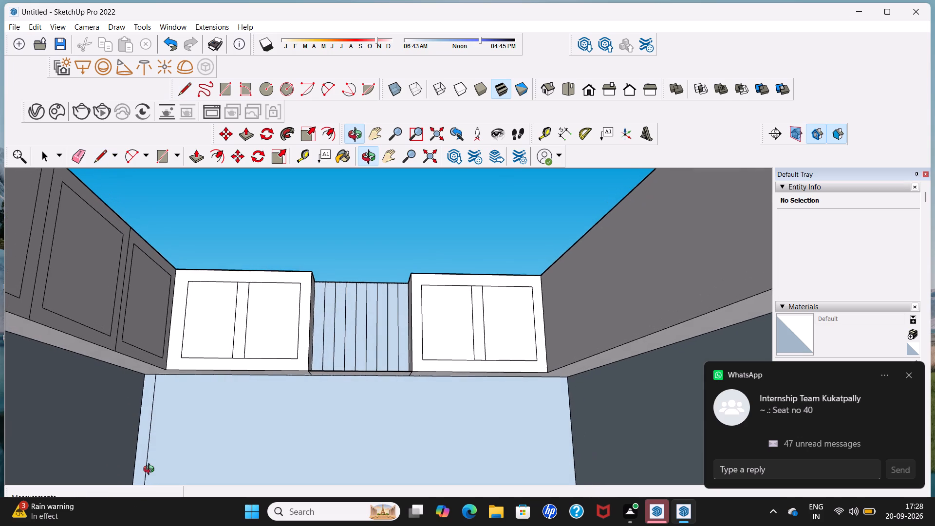
middle_drag(151, 470, 151, 471)
shift+middle_drag(151, 471, 173, 404)
middle_drag(176, 414, 178, 432)
scroll(176, 414, up, 1)
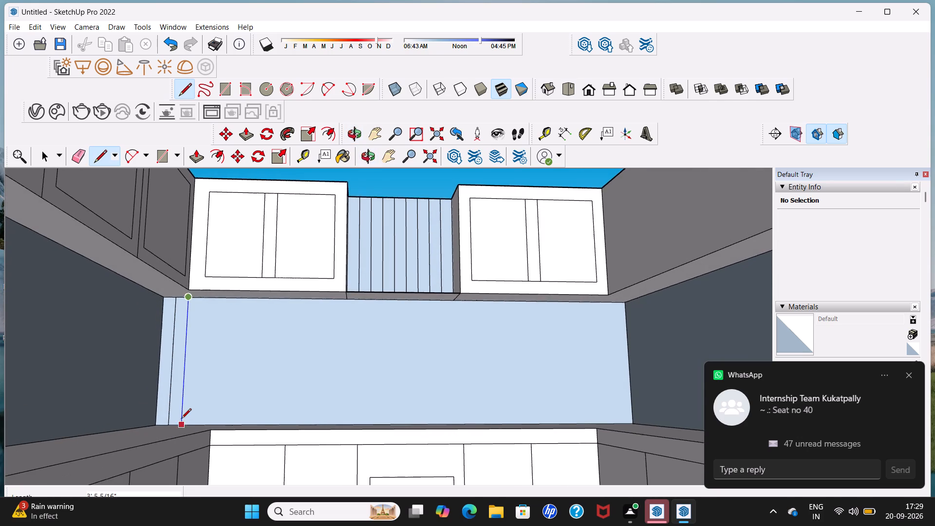
scroll(182, 415, up, 16)
scroll(186, 422, up, 7)
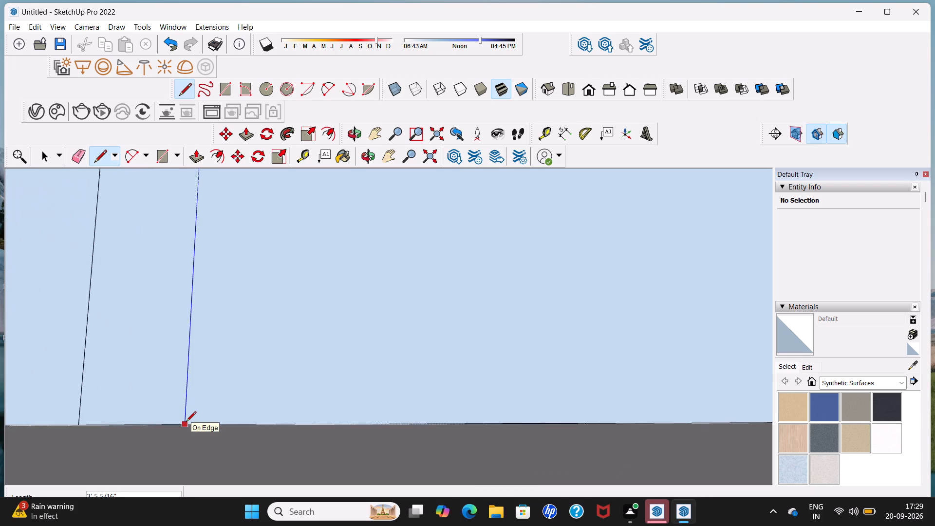
scroll(186, 422, up, 5)
click(181, 429)
scroll(181, 429, down, 3)
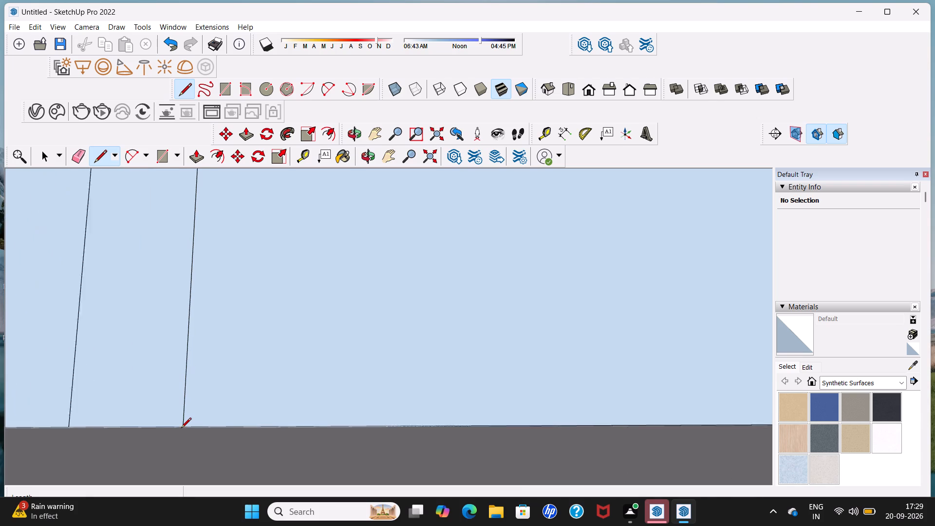
scroll(181, 429, down, 20)
scroll(181, 429, down, 9)
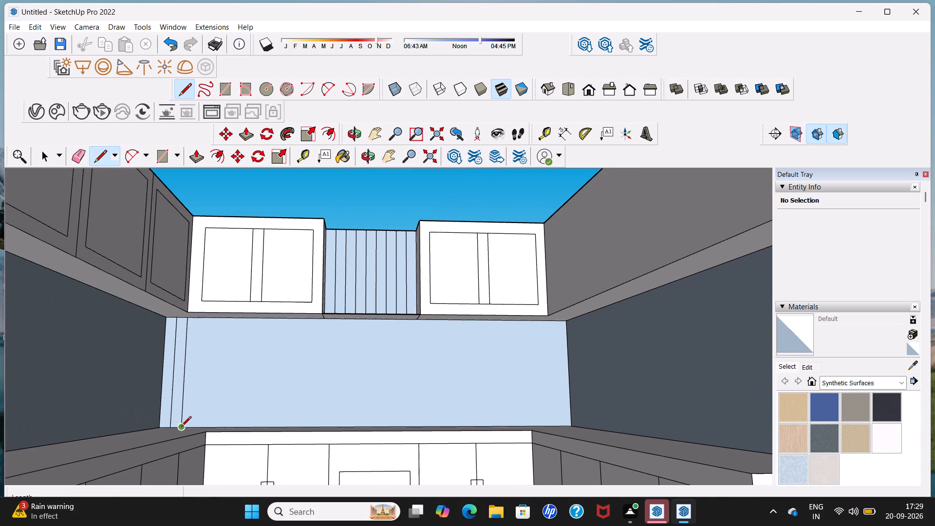
Copy the back wall's second vertical line 4" along the countertop's rear edge and array it 49 times.
key(space)
click(183, 401)
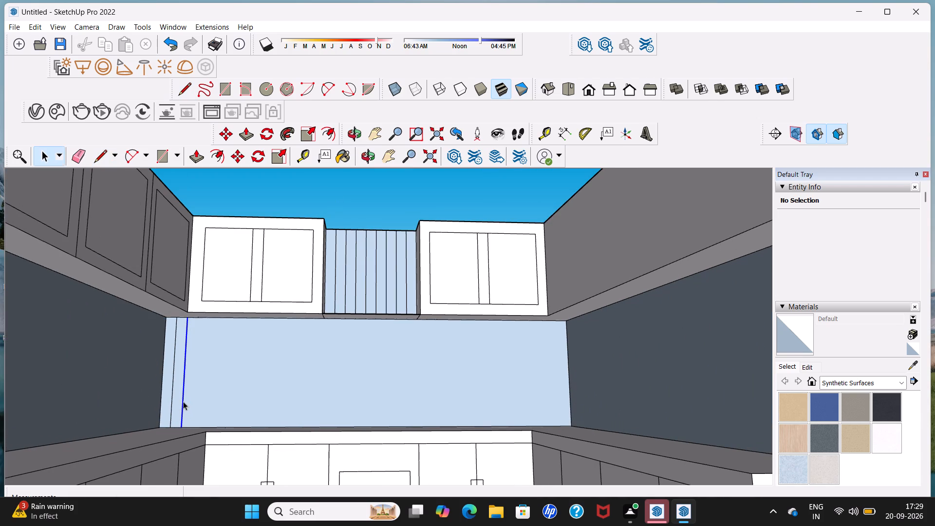
click(235, 160)
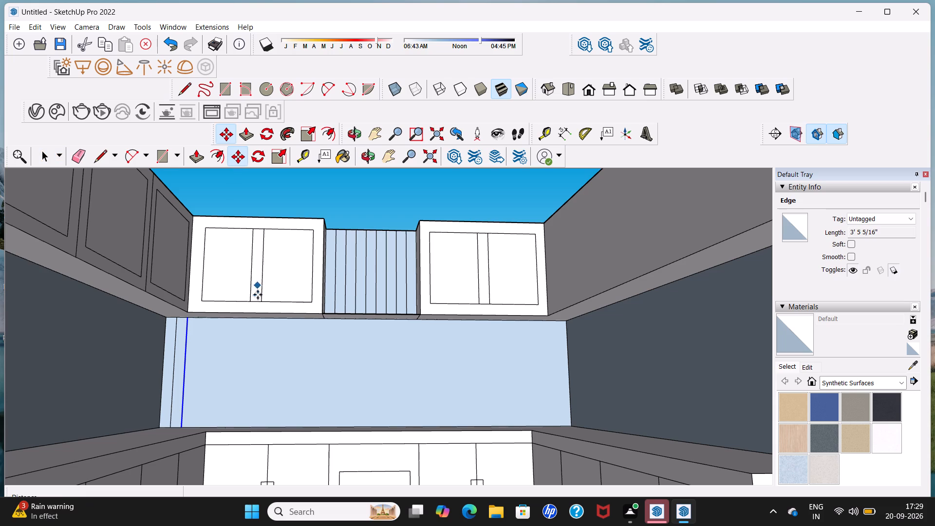
click(183, 426)
click(193, 425)
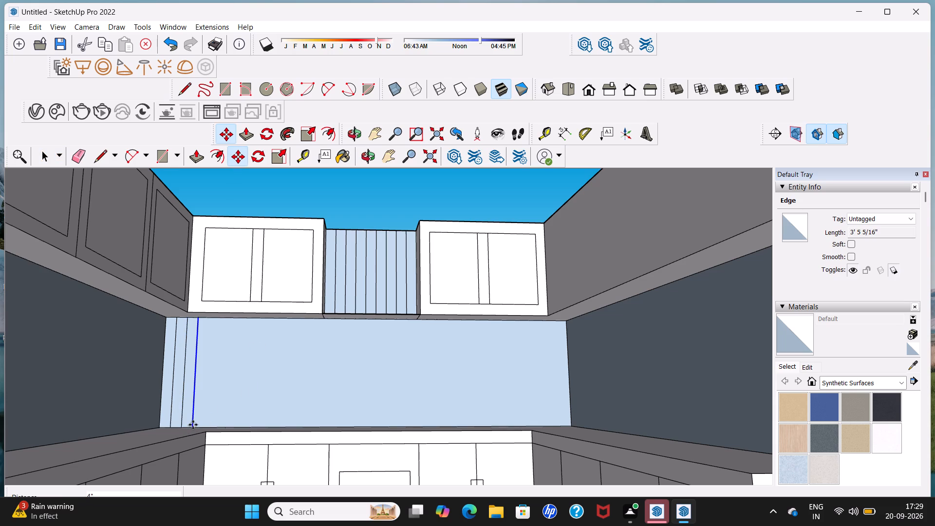
key(shift+asterisk)
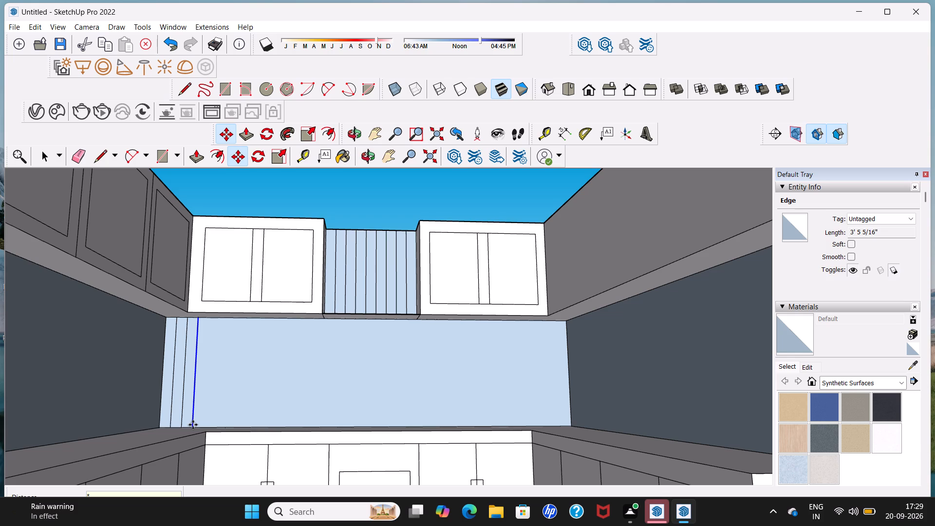
text(49)
key(Return)
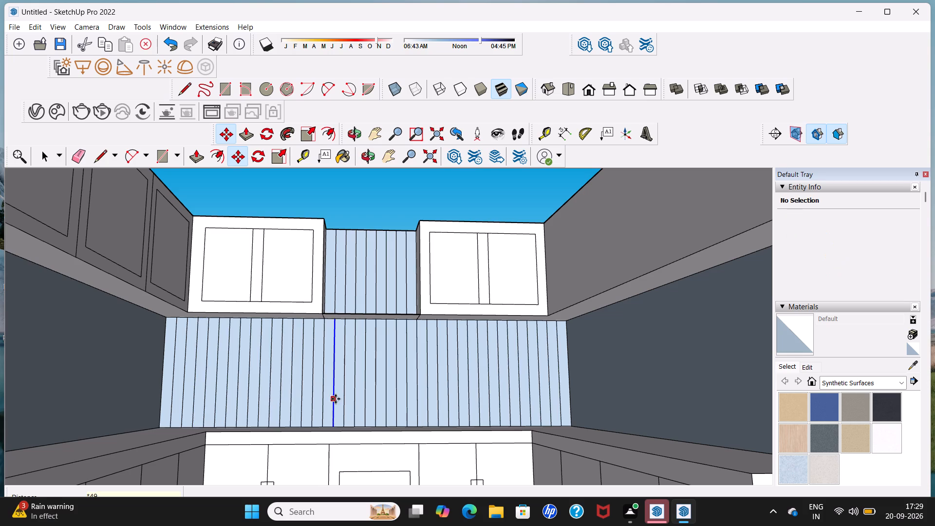
Erase all the surplus copied vertical lines that extend outside the room beyond the right side wall.
middle_drag(336, 399, 233, 432)
middle_drag(236, 431, 246, 427)
scroll(243, 422, down, 2)
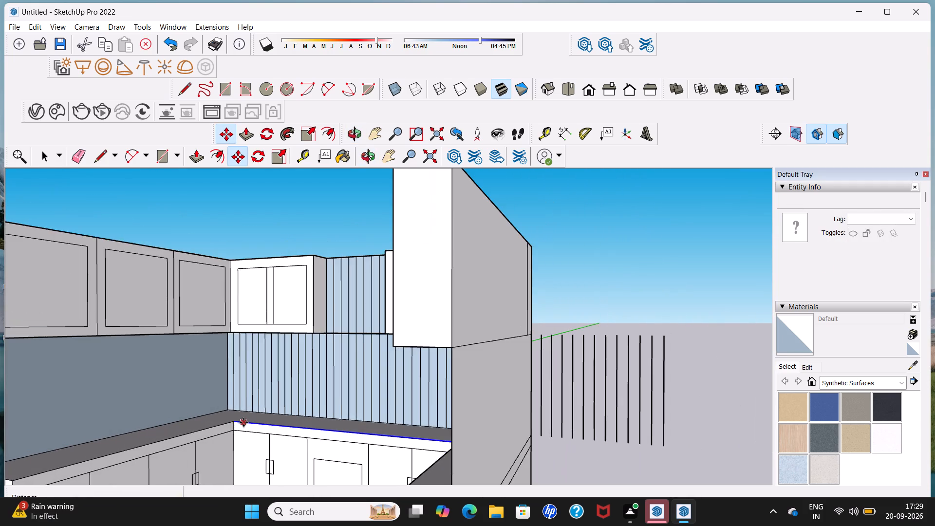
scroll(243, 422, down, 2)
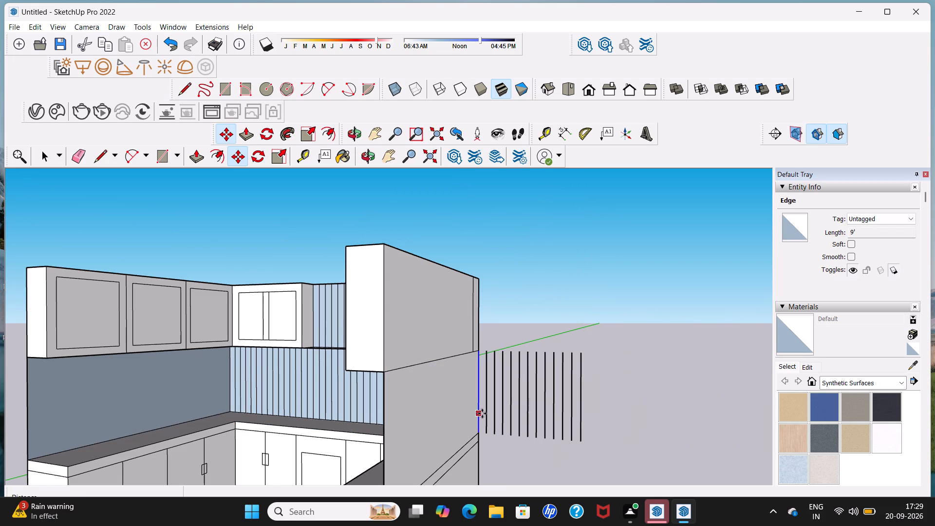
key(space)
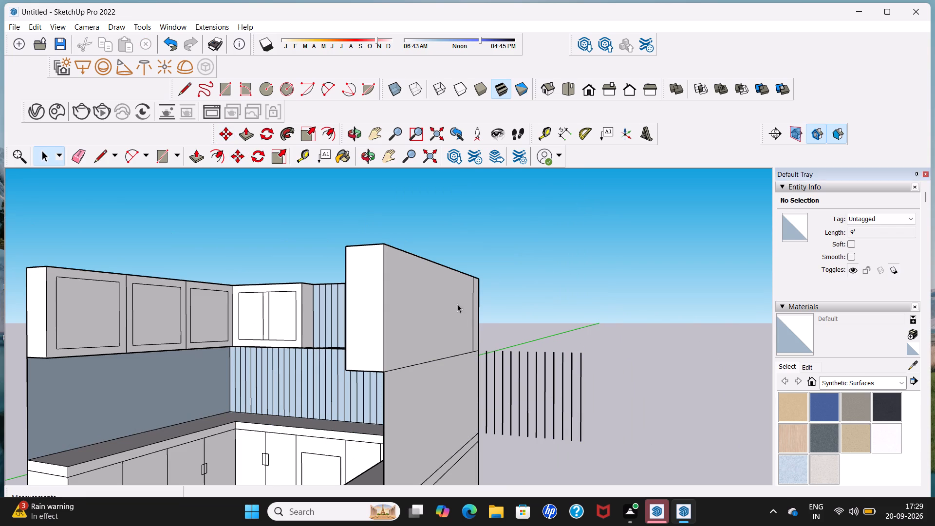
click(81, 156)
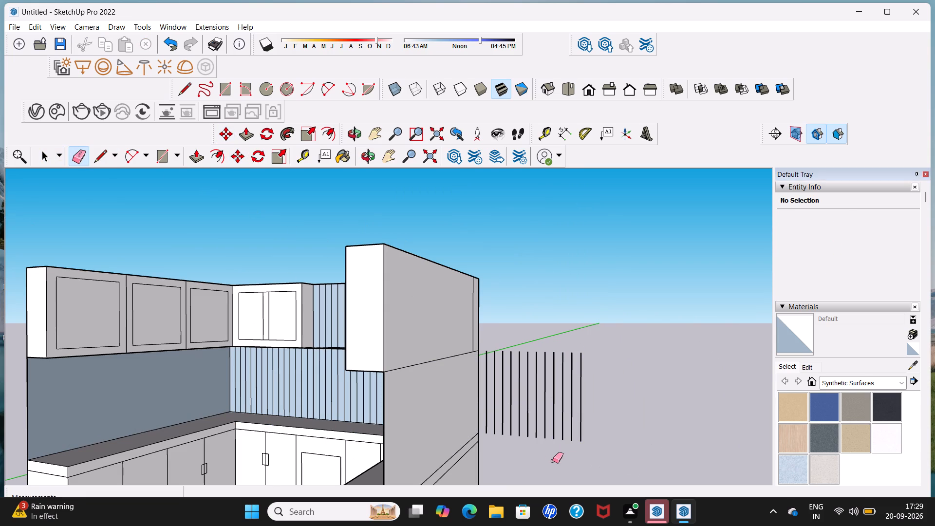
drag(485, 396, 616, 397)
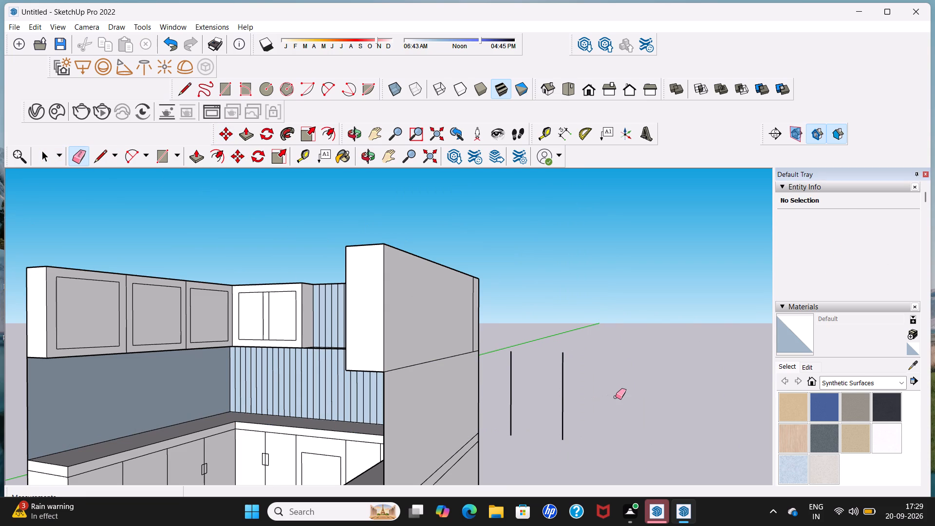
drag(505, 386, 606, 384)
drag(606, 384, 587, 383)
click(563, 391)
click(511, 392)
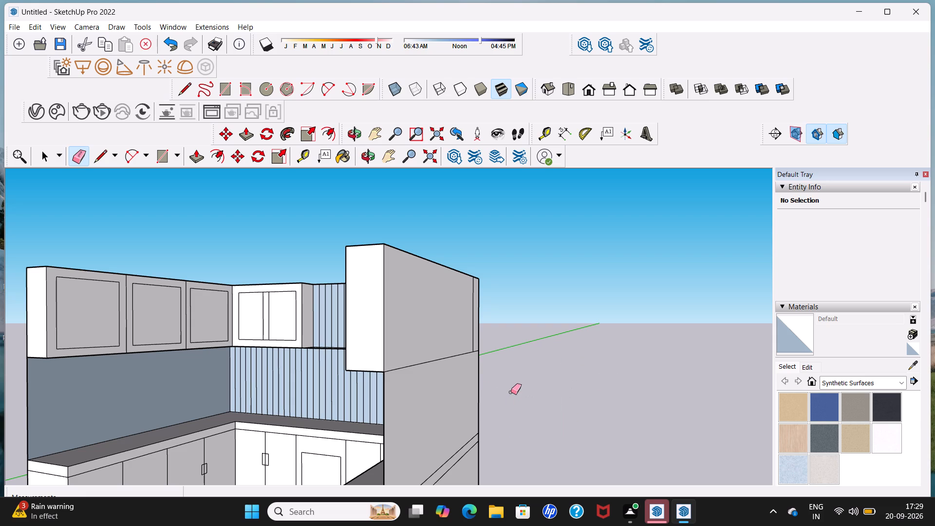
Examine the lined back wall and the plain side walls between countertop and upper cabinets from several angles.
scroll(510, 393, down, 4)
middle_drag(400, 454, 533, 426)
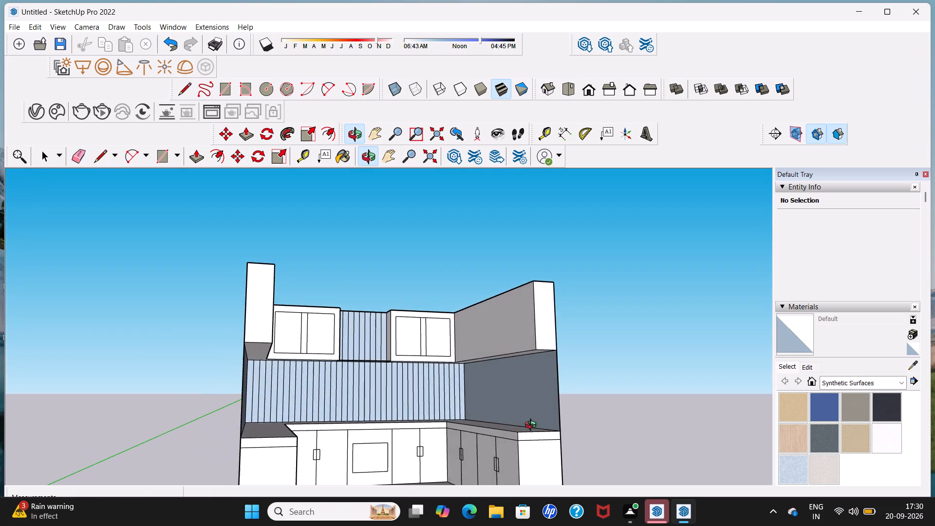
middle_drag(533, 426, 533, 426)
scroll(499, 391, up, 10)
scroll(490, 392, down, 6)
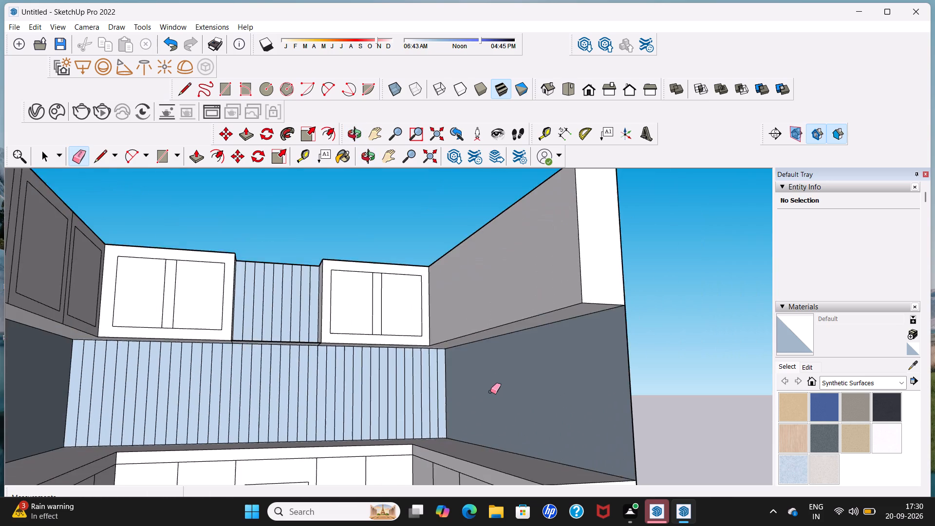
scroll(490, 392, down, 4)
middle_drag(394, 417, 375, 481)
scroll(371, 458, up, 5)
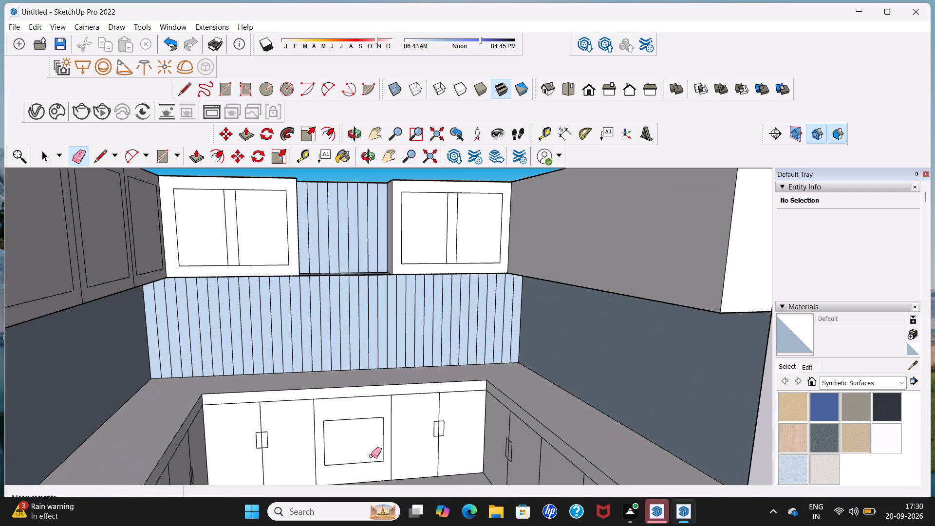
scroll(371, 447, down, 5)
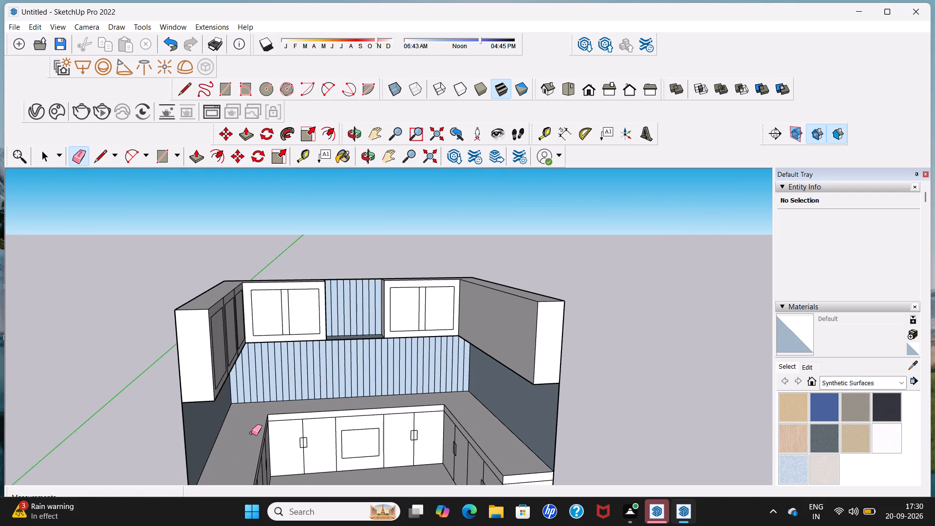
middle_drag(244, 420, 196, 437)
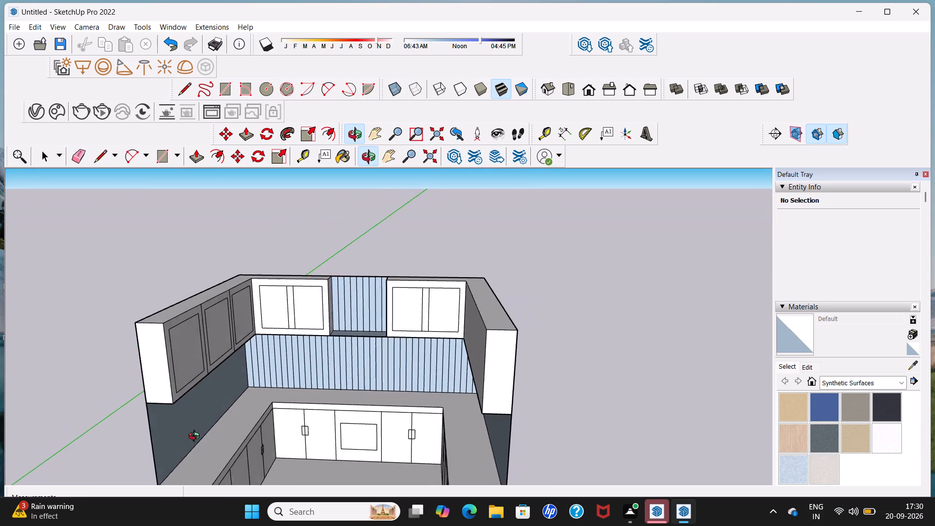
middle_drag(196, 437, 145, 420)
middle_drag(203, 409, 163, 425)
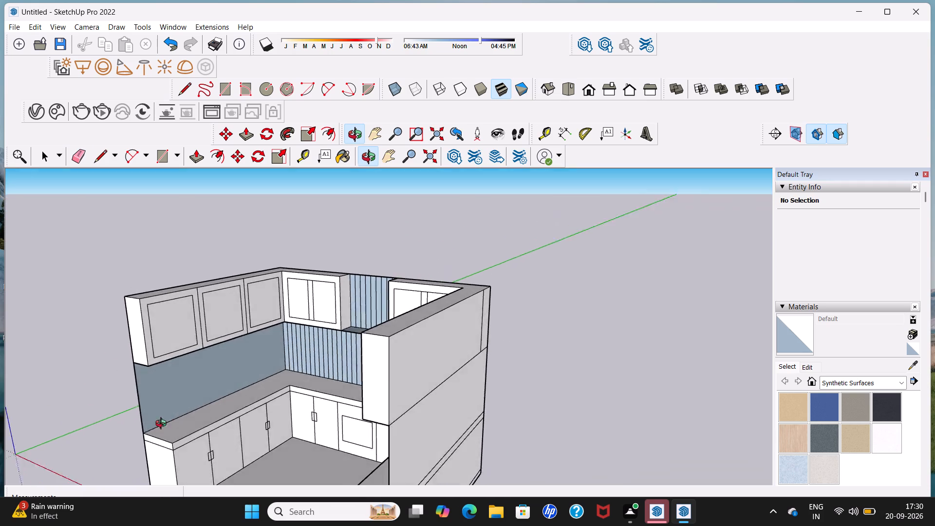
middle_drag(163, 425, 109, 430)
scroll(202, 397, up, 9)
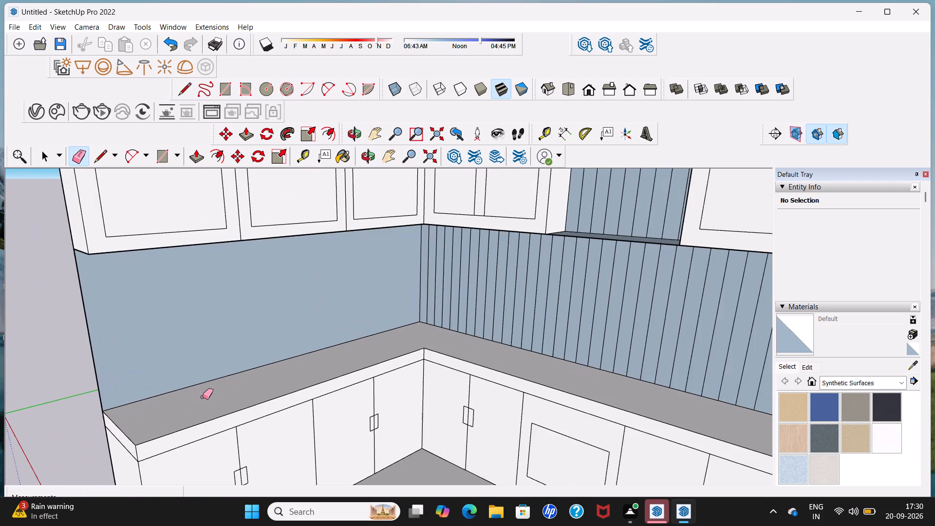
middle_drag(203, 397, 139, 424)
middle_drag(140, 421, 415, 403)
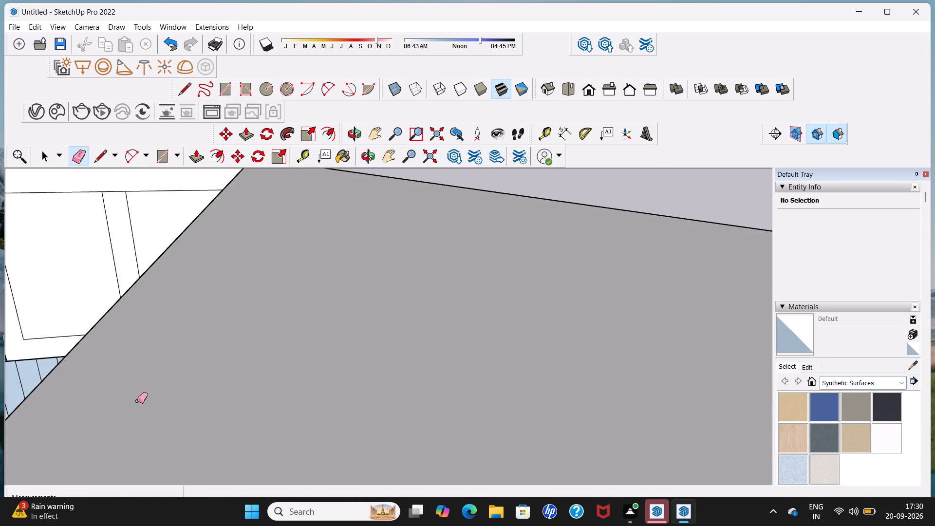
scroll(46, 402, up, 1)
middle_drag(45, 402, 266, 361)
scroll(235, 371, down, 16)
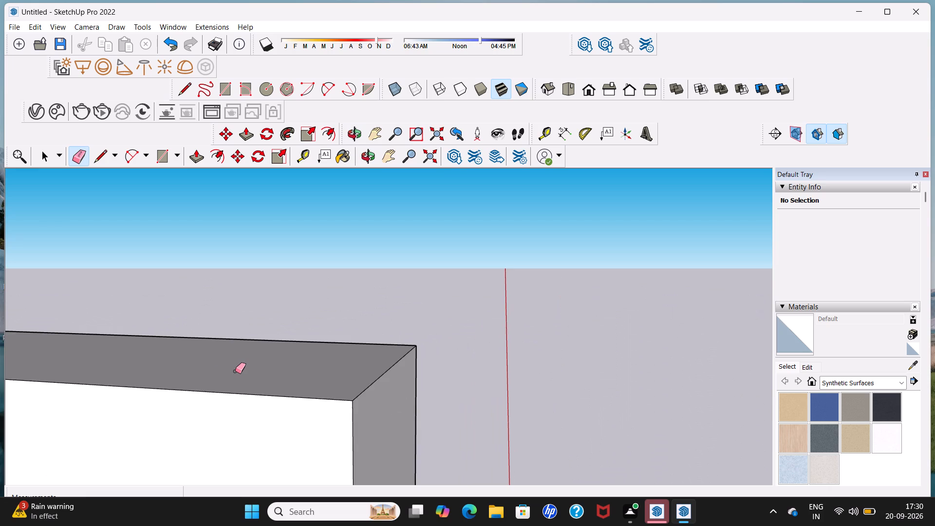
scroll(235, 371, down, 20)
scroll(235, 371, down, 5)
scroll(234, 381, up, 1)
scroll(234, 381, down, 4)
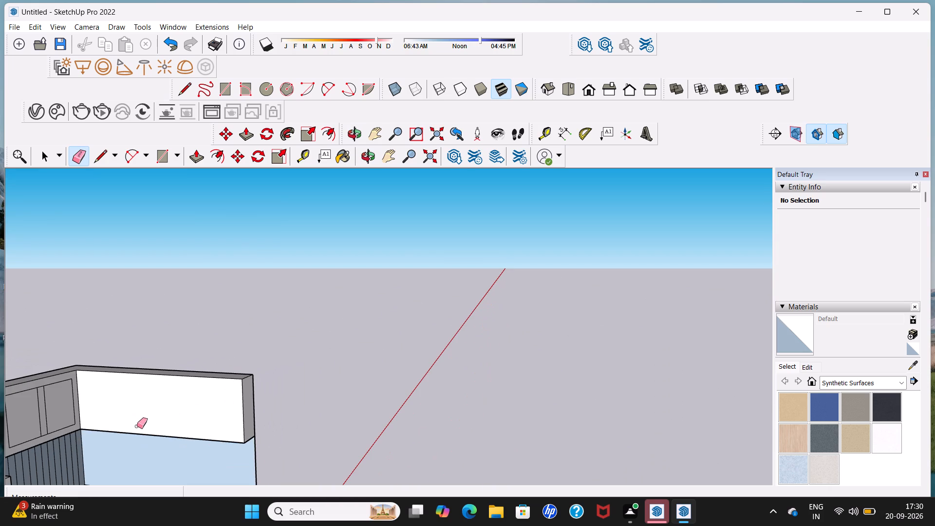
shift+middle_drag(137, 426, 385, 339)
middle_drag(394, 355, 268, 361)
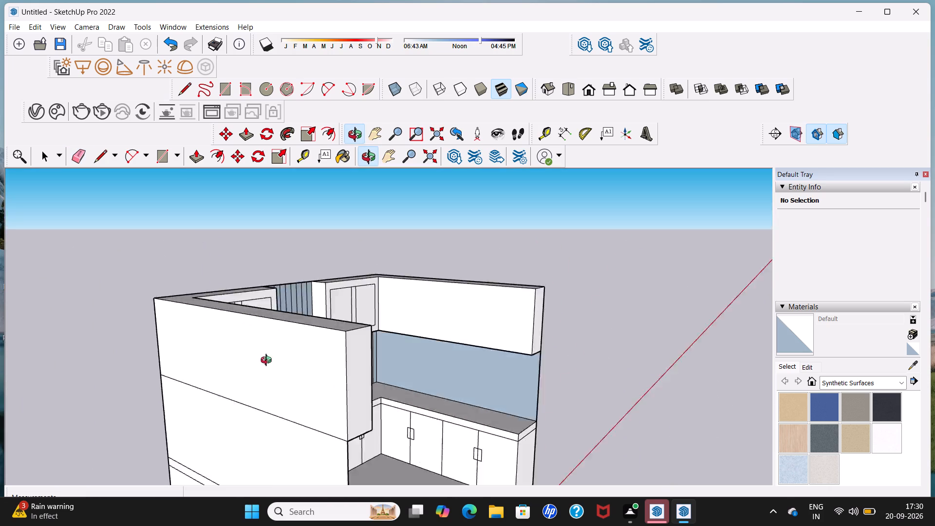
middle_drag(268, 361, 155, 342)
middle_drag(213, 346, 158, 351)
Measure the left side wall's length along the countertop's rear edge, from its open end to the inner corner.
scroll(207, 399, up, 4)
middle_drag(209, 404, 202, 404)
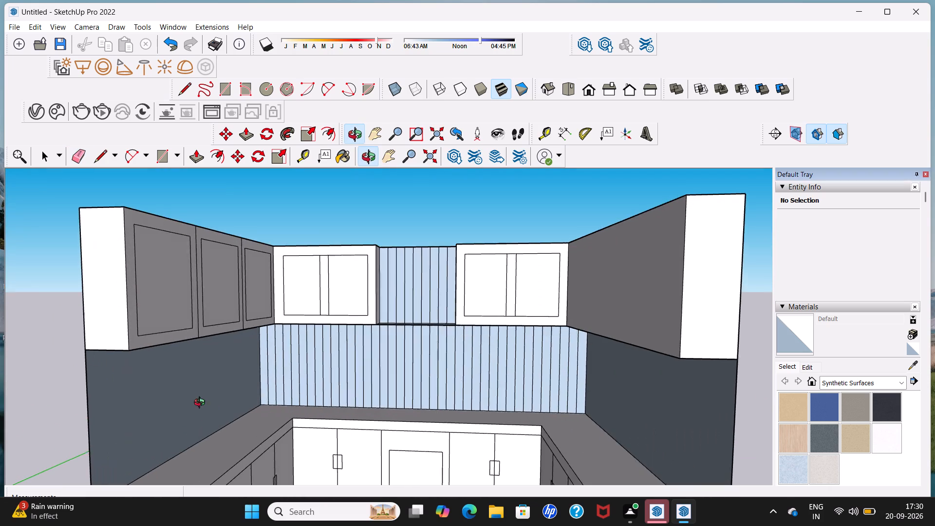
middle_drag(202, 404, 136, 364)
scroll(157, 370, up, 4)
scroll(169, 383, down, 4)
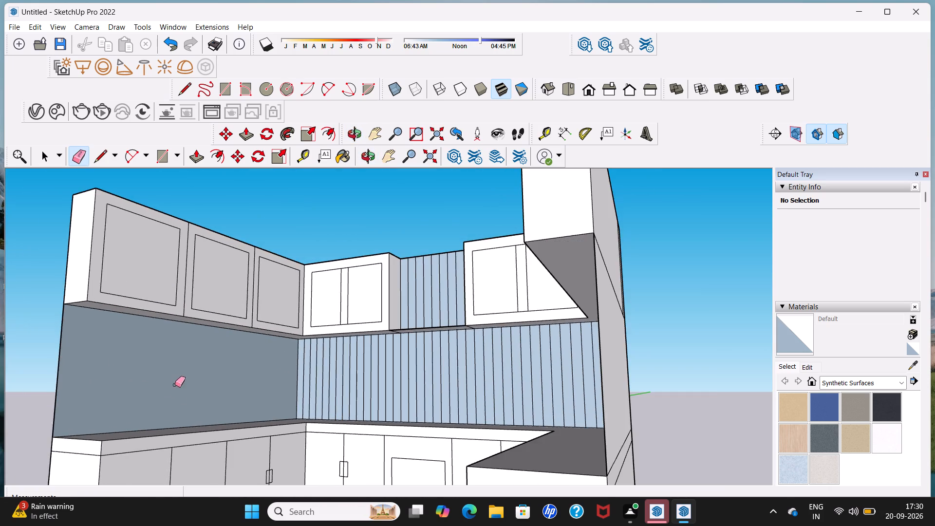
scroll(171, 413, up, 1)
middle_drag(171, 413, 139, 385)
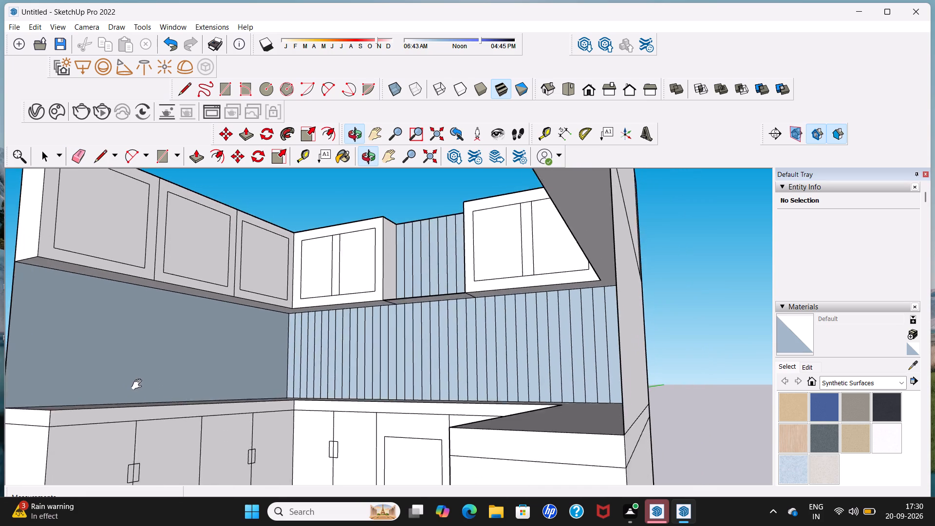
middle_drag(139, 385, 144, 381)
middle_drag(145, 382, 121, 417)
scroll(121, 413, up, 4)
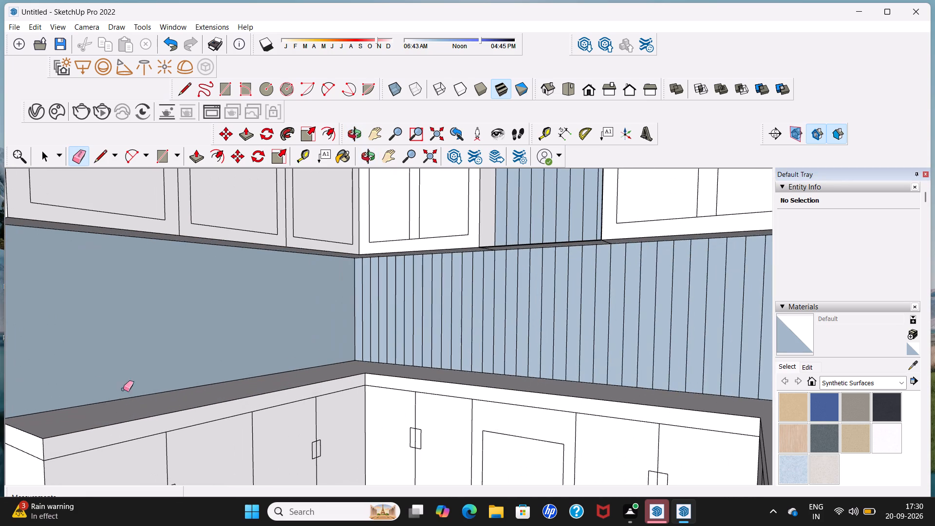
middle_click(205, 368)
shift+middle_drag(205, 368, 325, 352)
scroll(331, 356, up, 1)
middle_drag(331, 356, 254, 373)
middle_drag(253, 373, 235, 374)
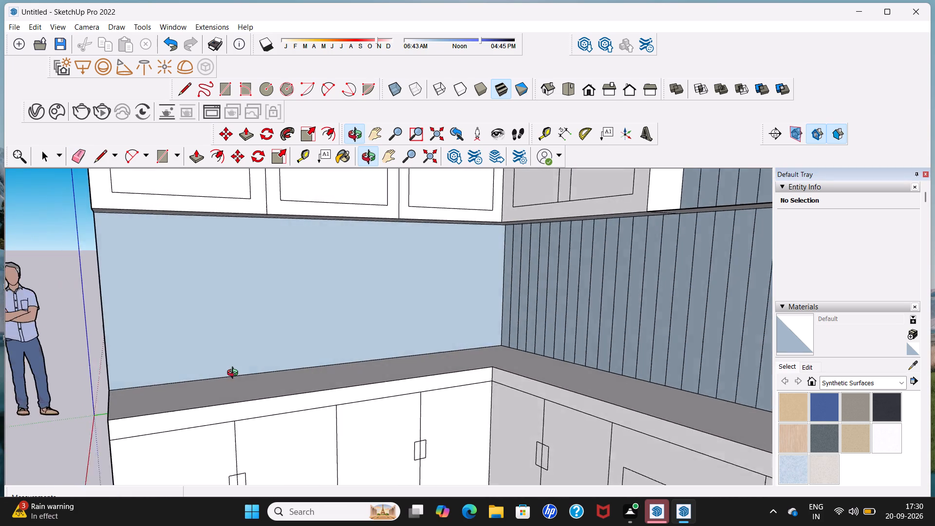
middle_drag(235, 374, 221, 370)
scroll(220, 370, up, 2)
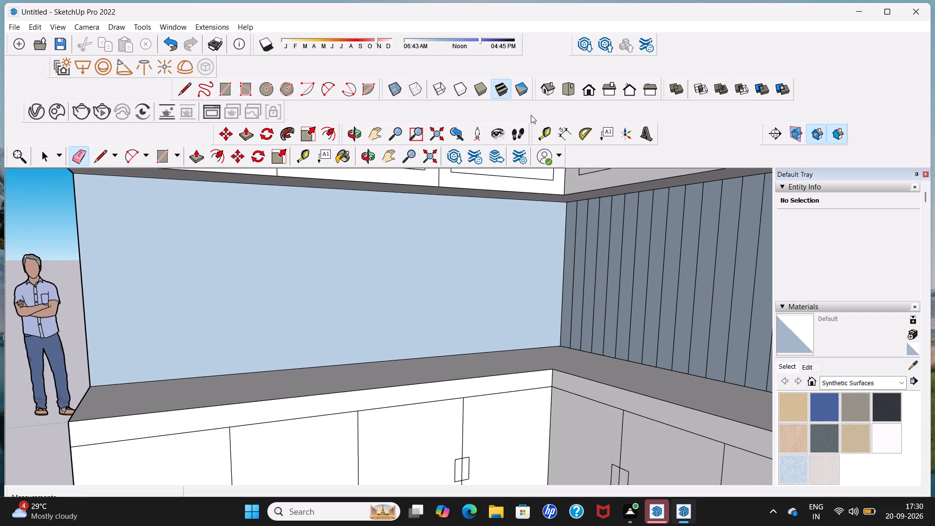
click(566, 127)
click(87, 386)
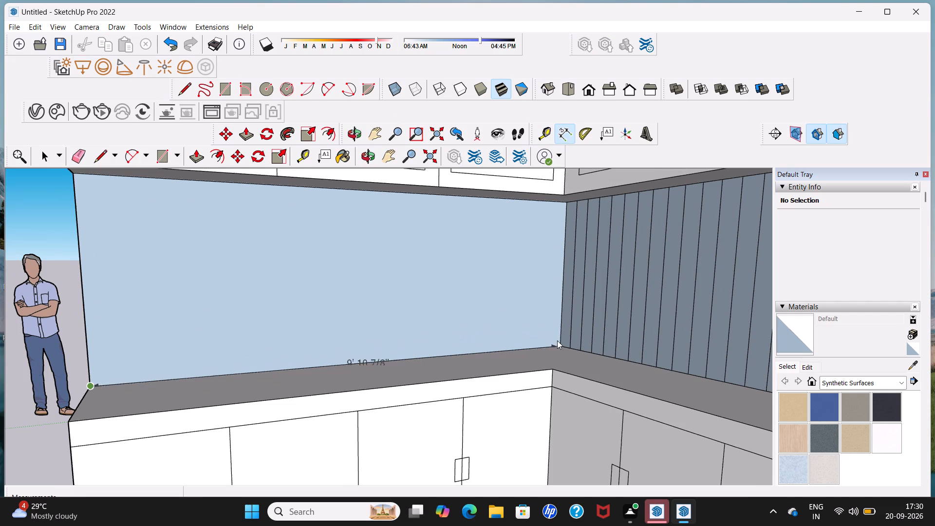
key(space)
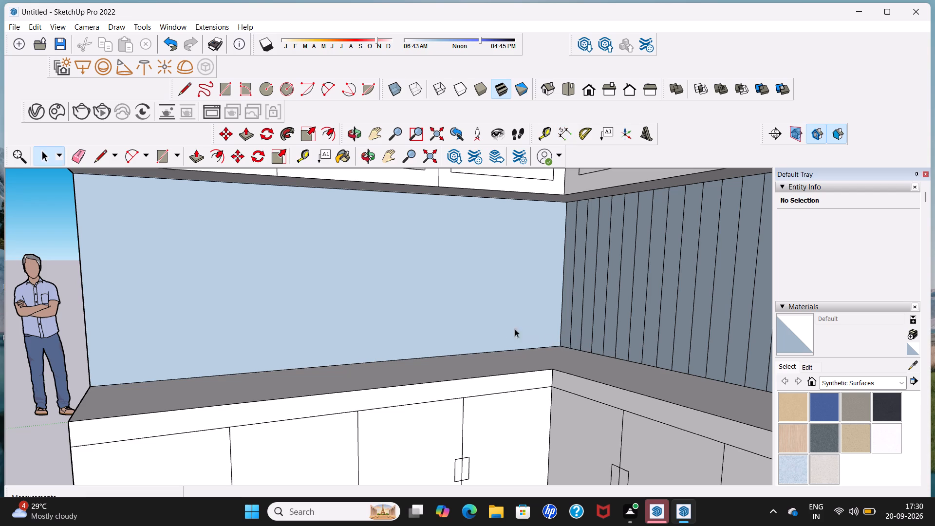
Draw a vertical line about 3' 5" long on the left side wall, 4" from its open end, from countertop to upper cabinets.
click(99, 162)
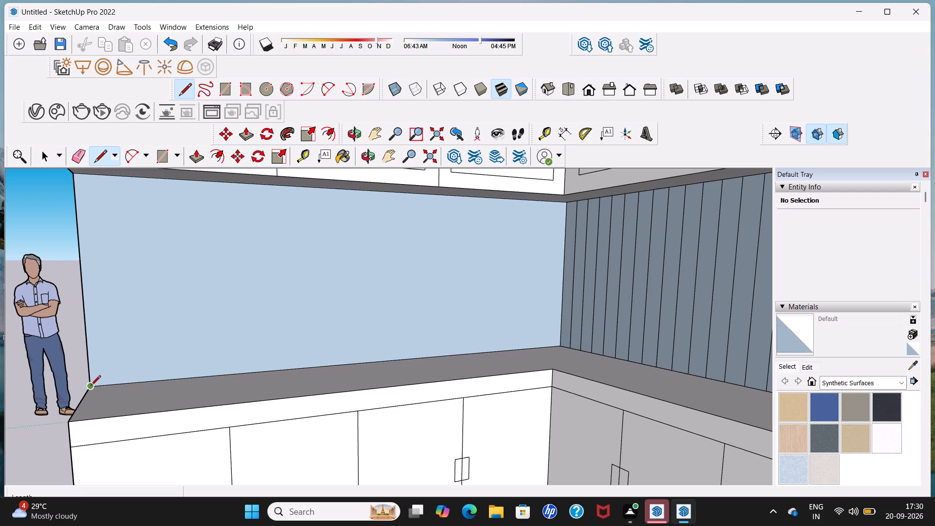
click(91, 386)
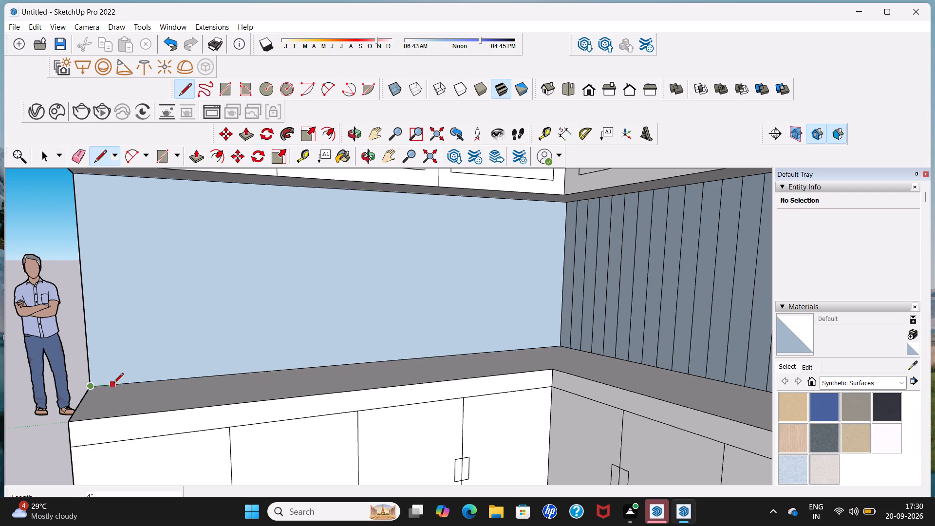
click(113, 384)
drag(114, 381, 112, 373)
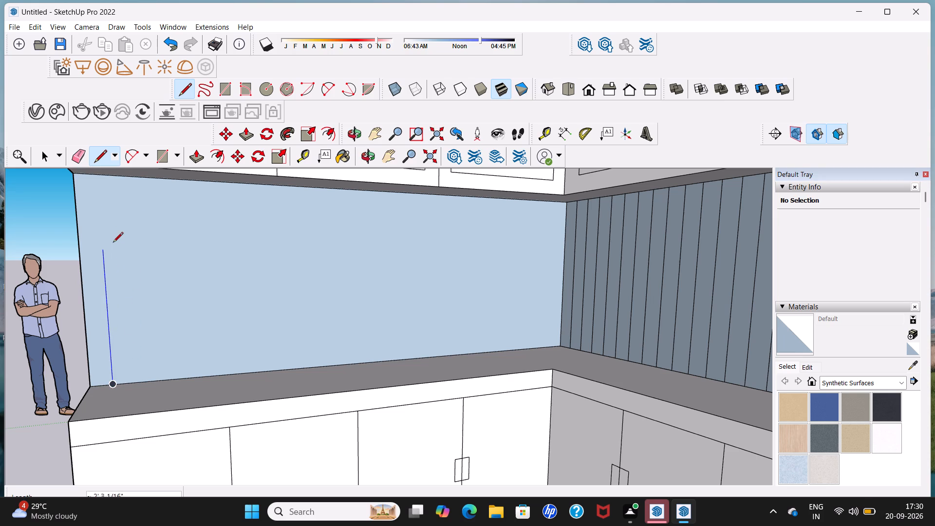
scroll(102, 178, up, 14)
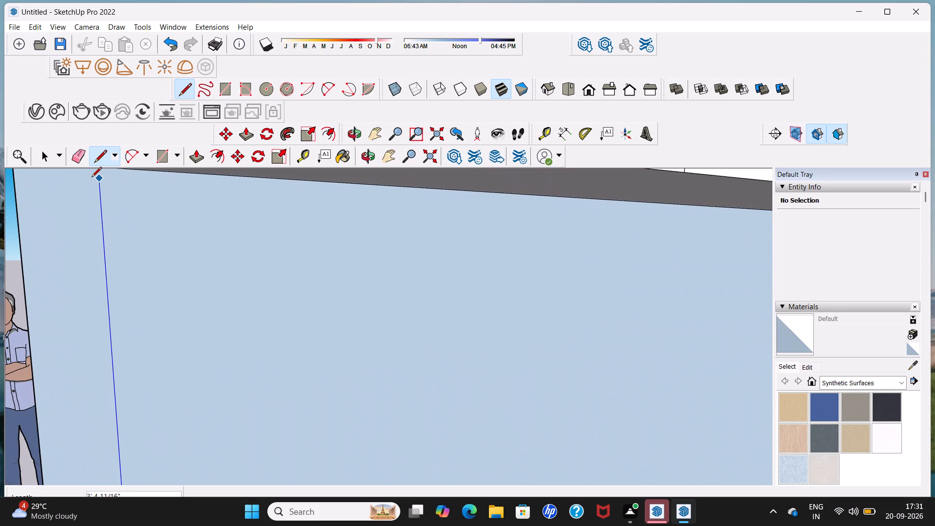
middle_drag(92, 178, 96, 232)
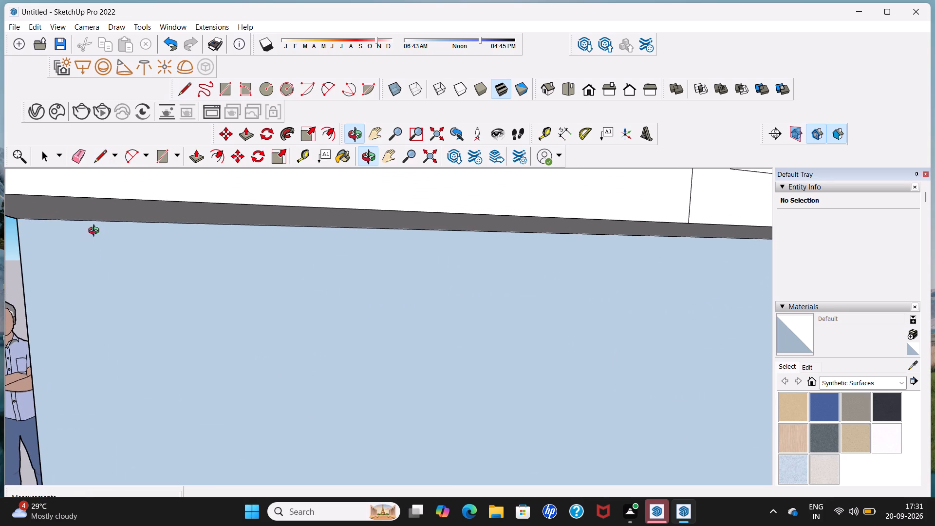
scroll(95, 226, up, 4)
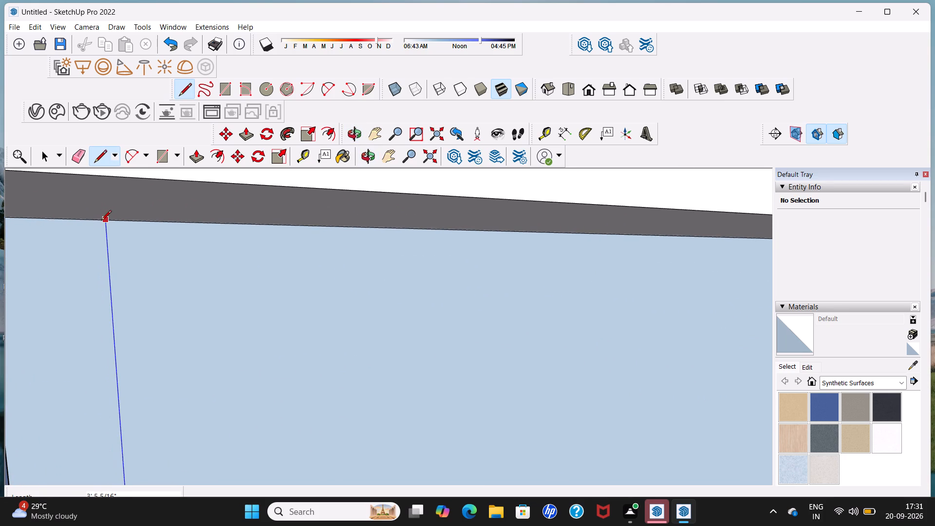
click(102, 221)
scroll(108, 219, down, 4)
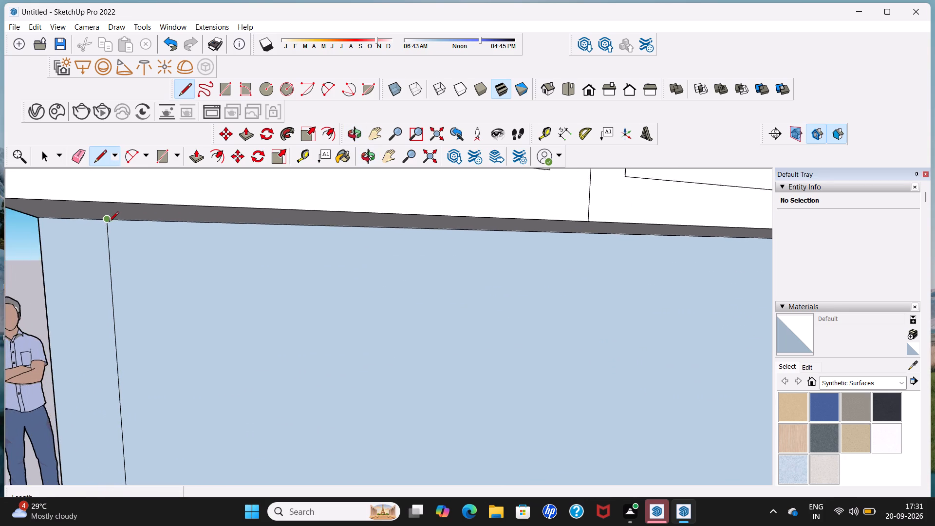
scroll(109, 223, down, 13)
key(space)
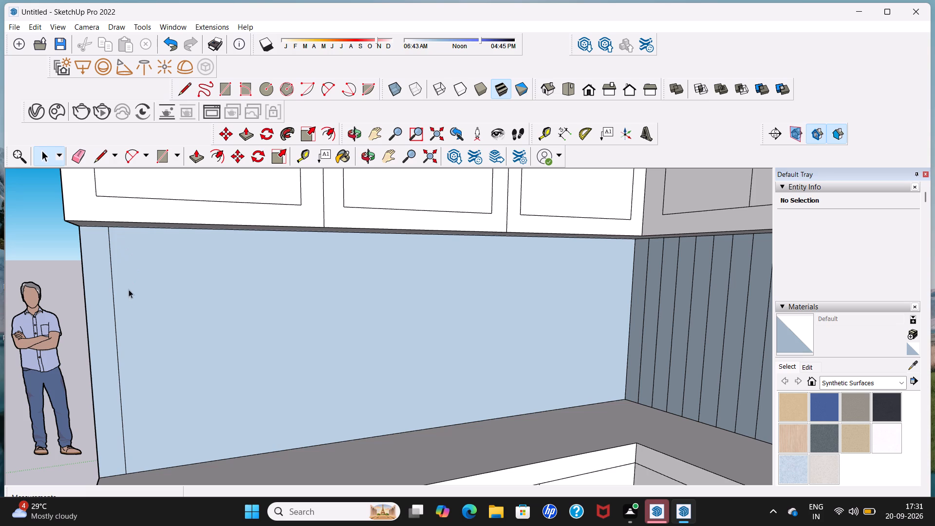
Copy the left side wall's vertical line 4" along the countertop's rear edge and array it 38 times.
click(114, 317)
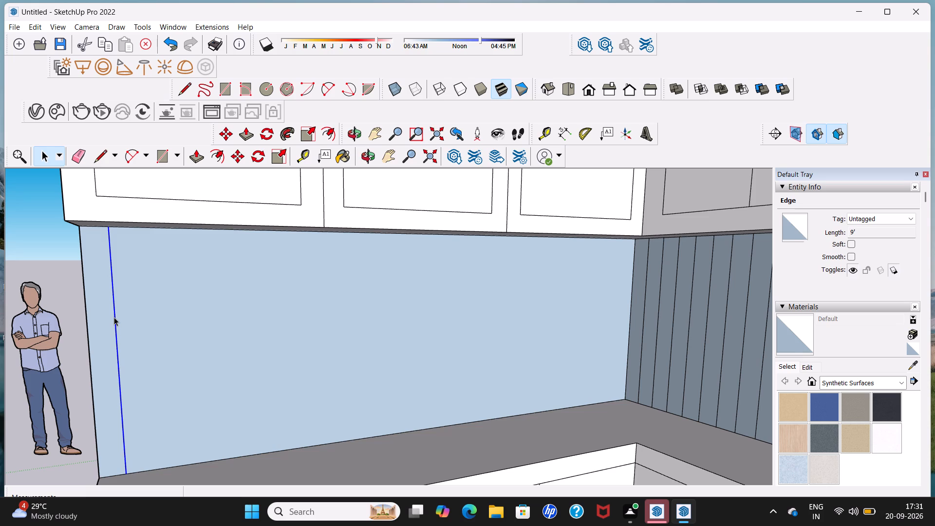
click(221, 135)
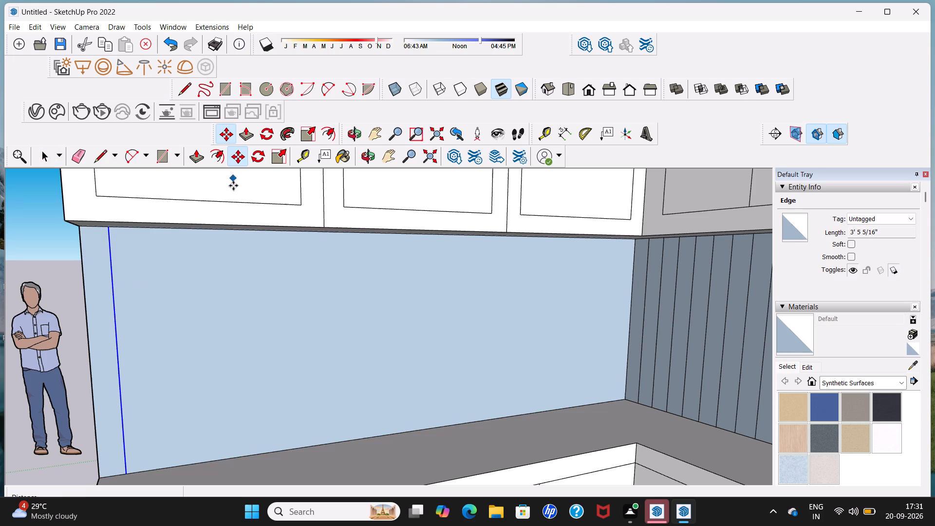
click(121, 472)
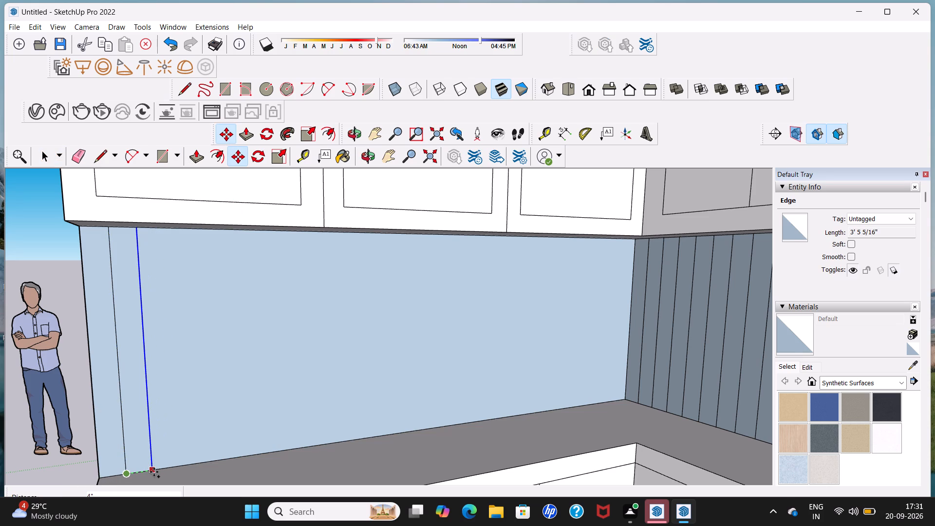
click(154, 472)
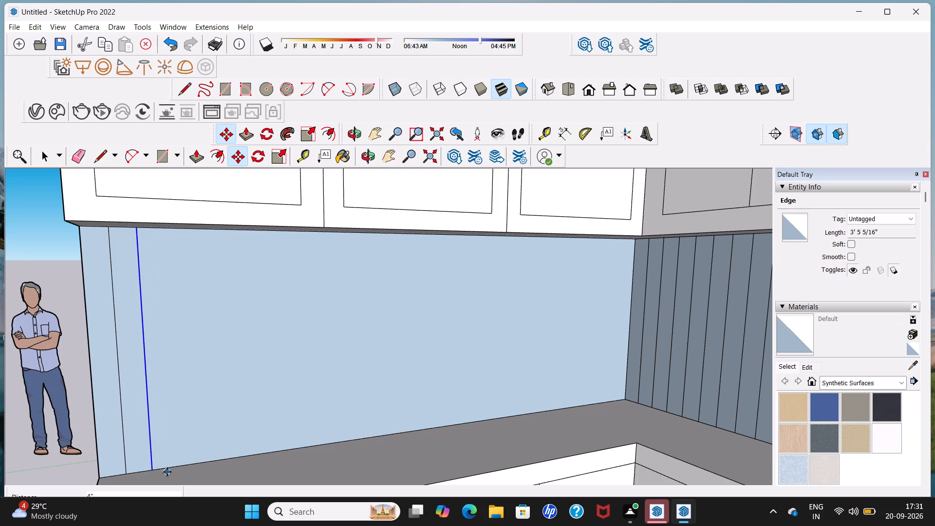
key(shift+asterisk)
text(38)
key(Return)
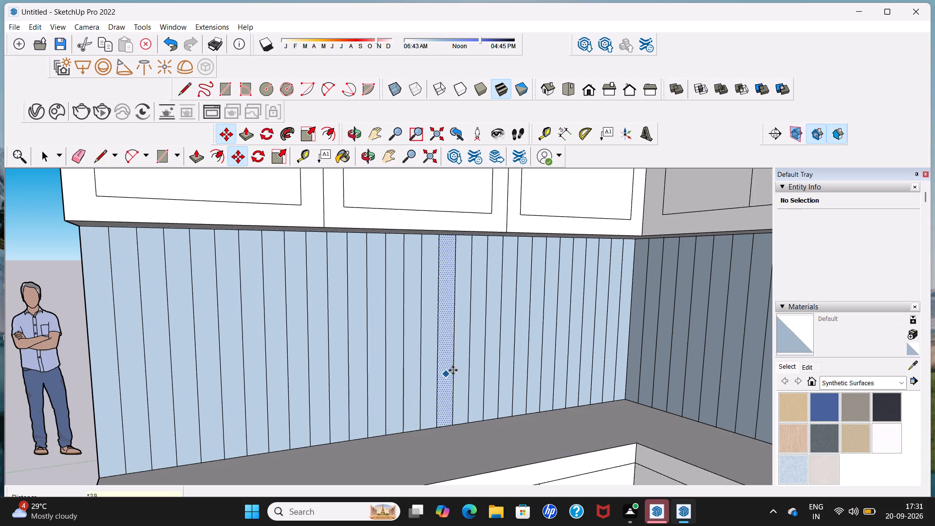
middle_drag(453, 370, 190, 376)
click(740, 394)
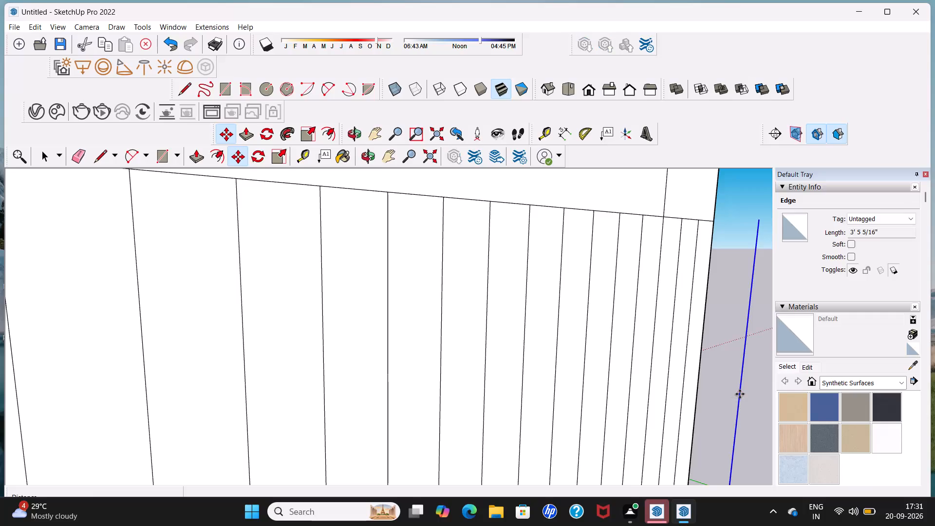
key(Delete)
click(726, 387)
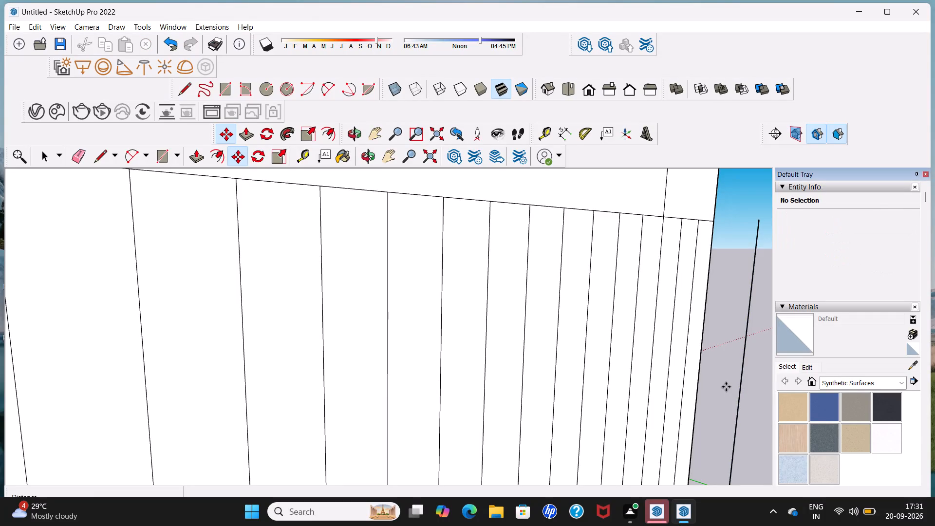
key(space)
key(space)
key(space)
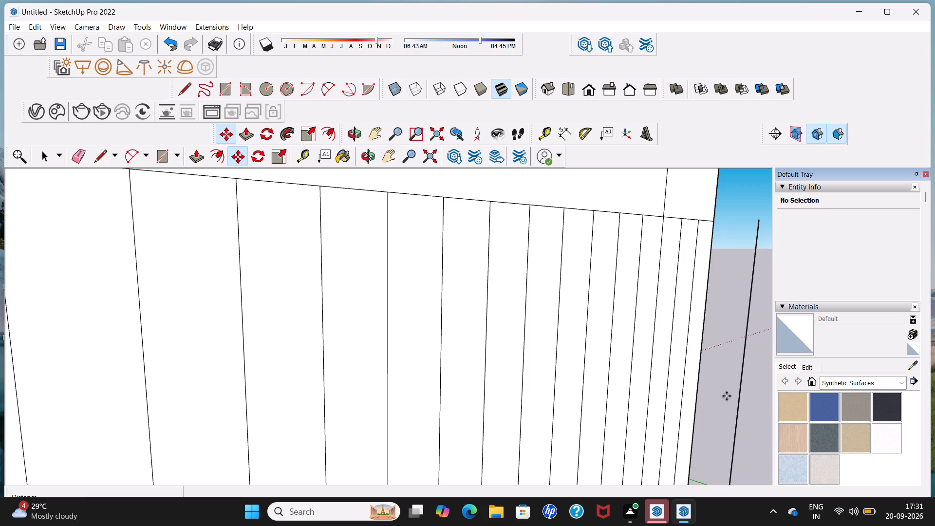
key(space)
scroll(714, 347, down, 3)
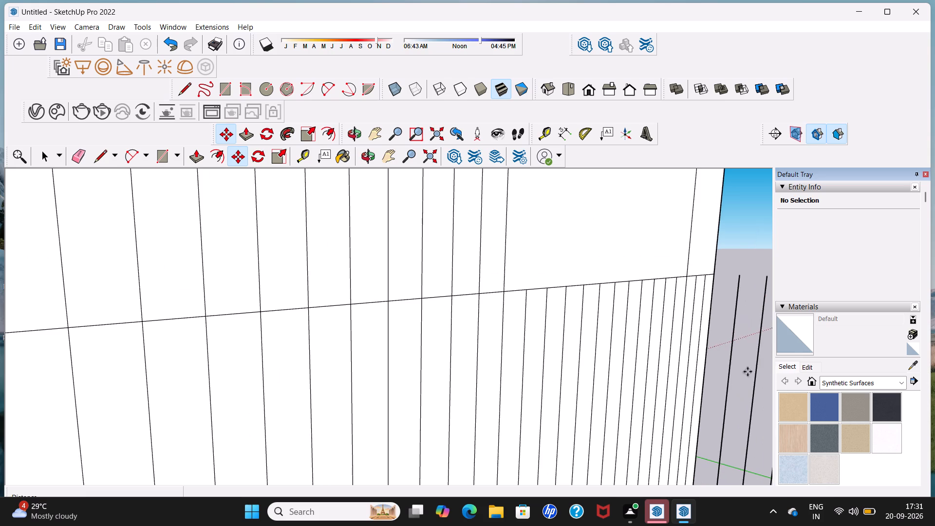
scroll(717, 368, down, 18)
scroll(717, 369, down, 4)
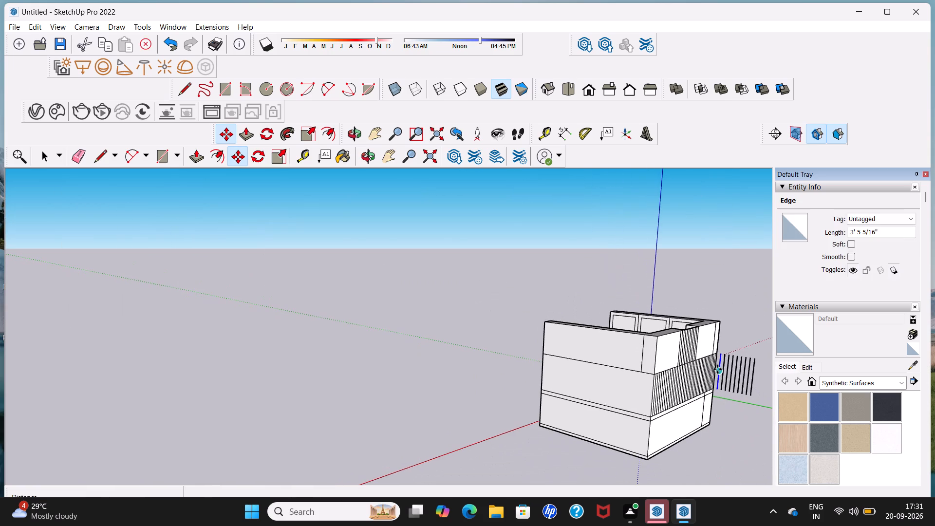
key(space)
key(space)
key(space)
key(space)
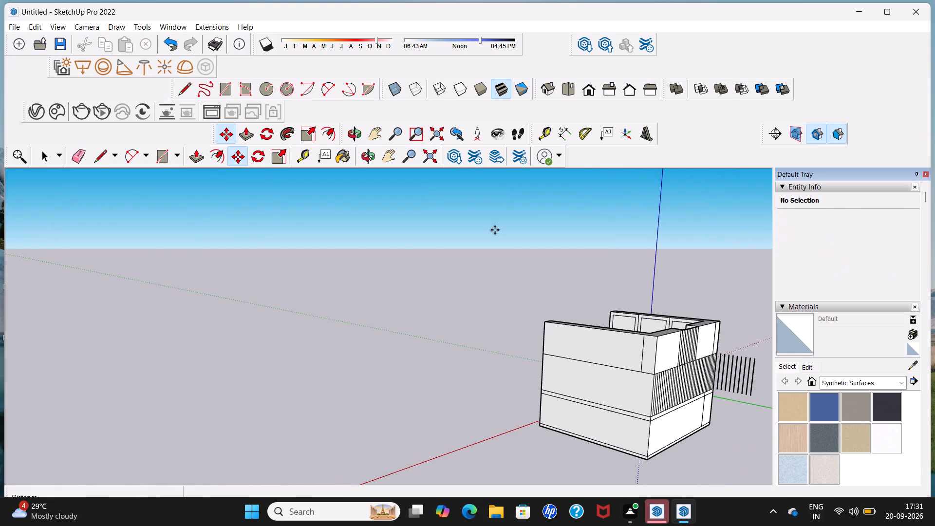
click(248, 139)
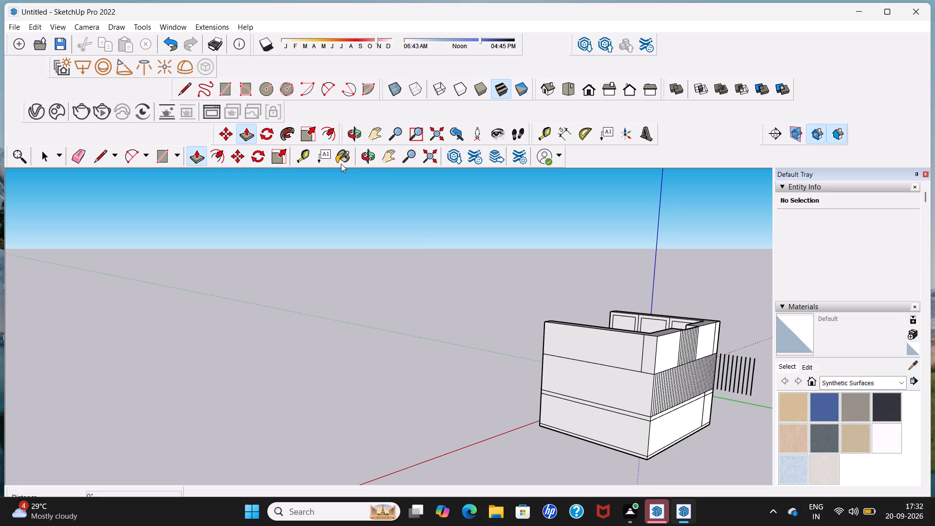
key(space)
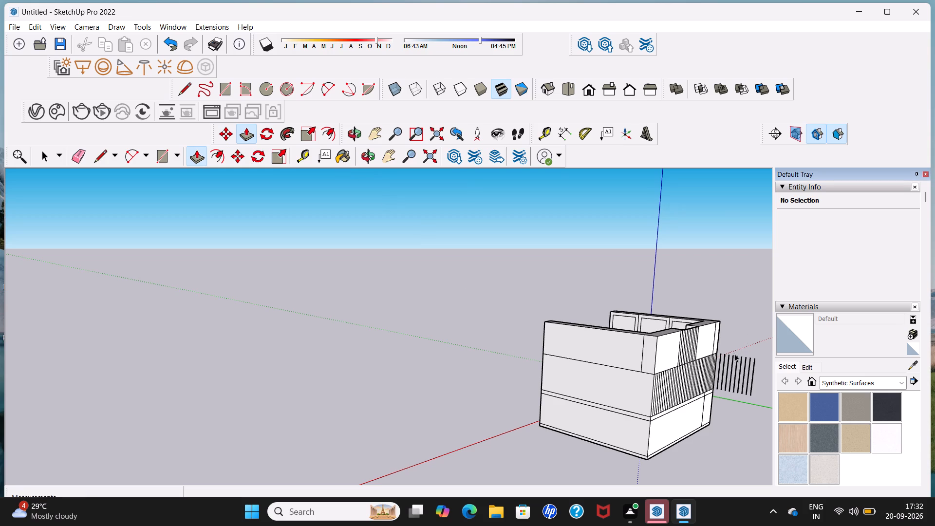
Erase all the surplus copied vertical lines that extend outside the room beyond the left side wall's inner corner.
middle_drag(731, 352, 647, 344)
scroll(731, 352, down, 1)
shift+middle_drag(694, 414, 694, 411)
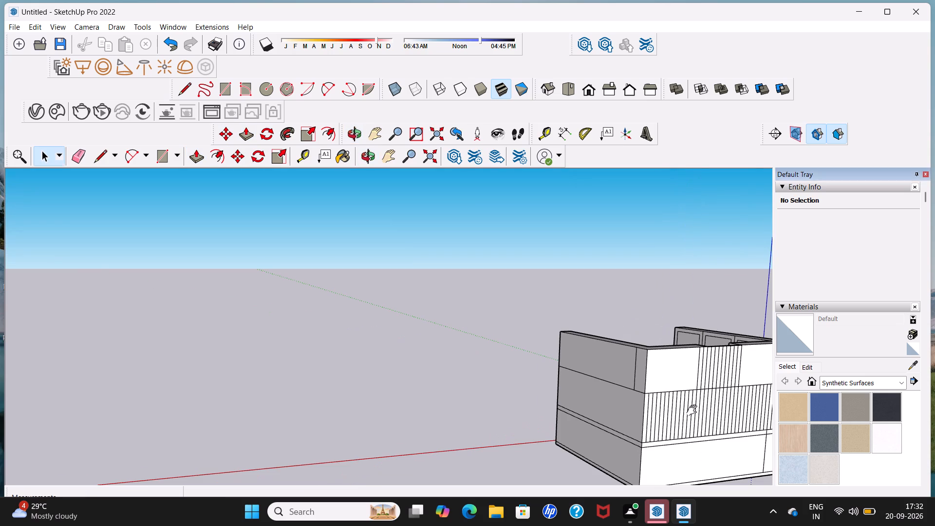
shift+middle_drag(694, 411, 465, 332)
middle_drag(478, 343, 537, 339)
scroll(558, 333, up, 2)
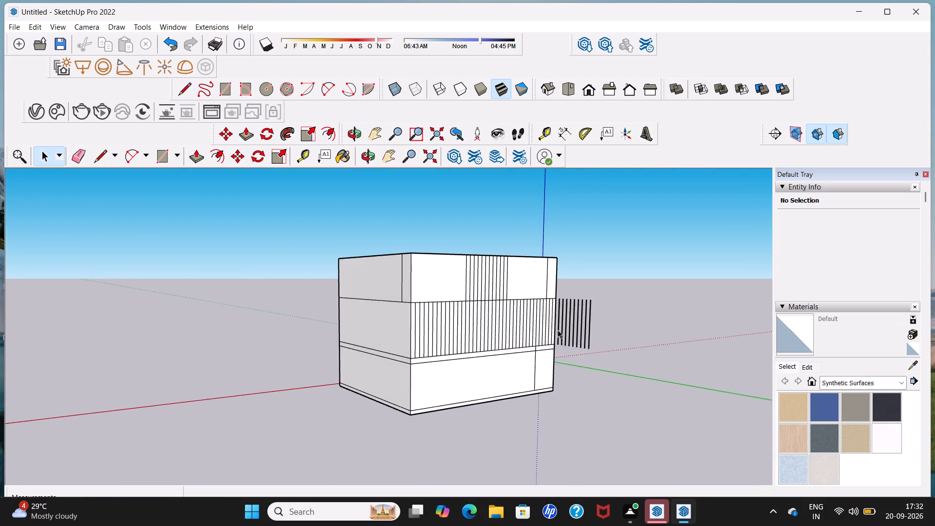
scroll(558, 330, up, 3)
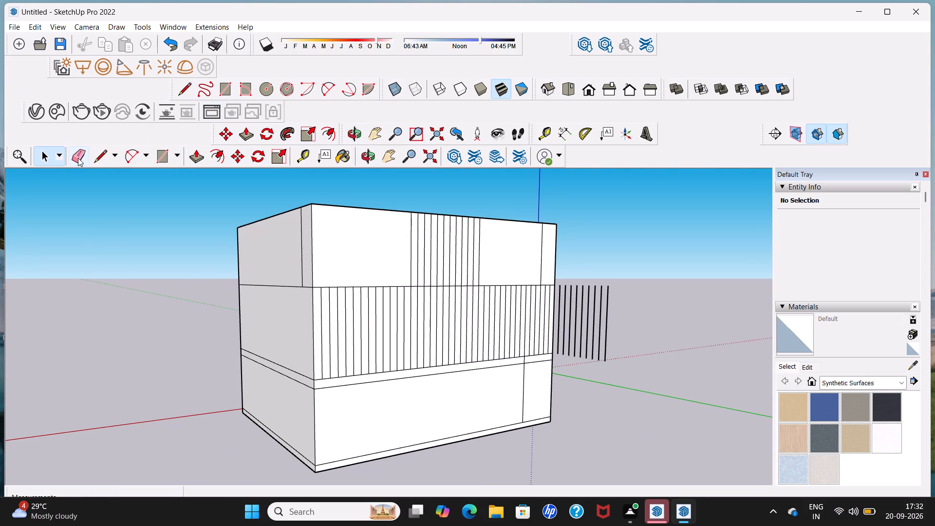
click(78, 158)
scroll(574, 300, up, 4)
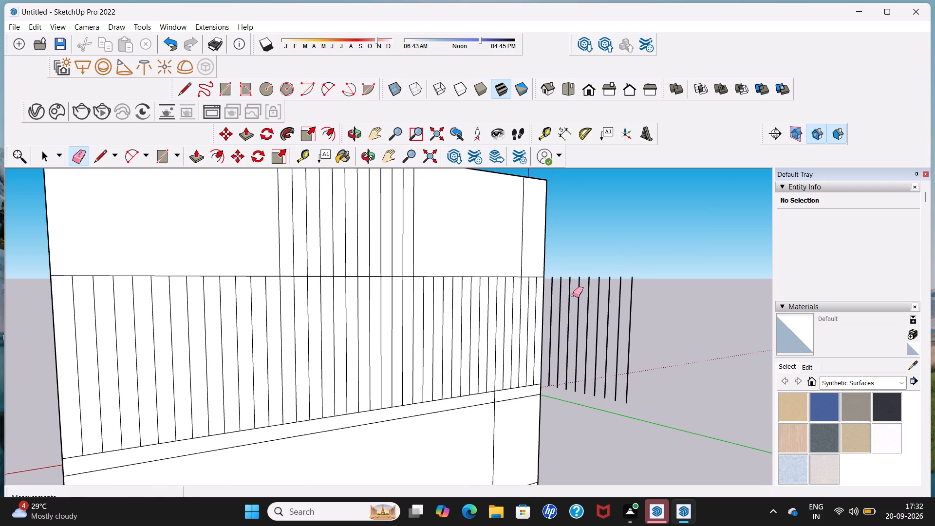
drag(552, 304, 639, 304)
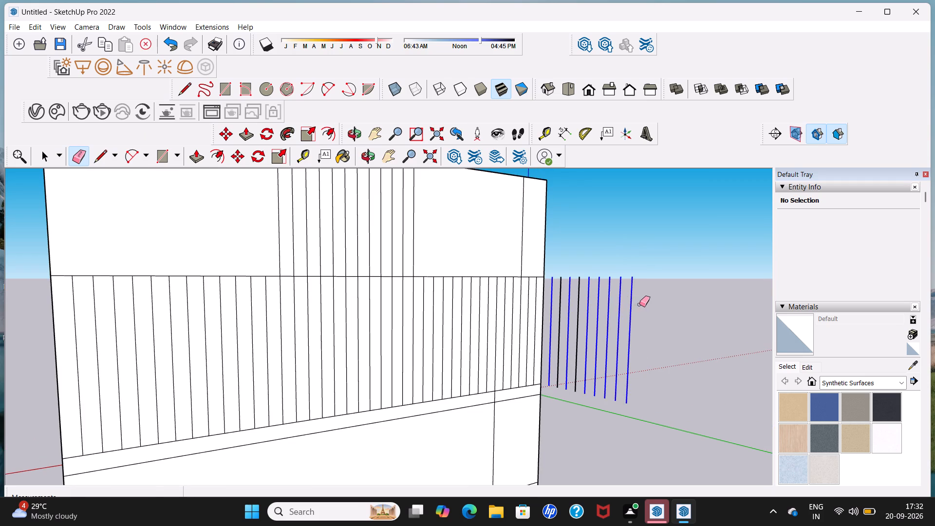
drag(639, 304, 599, 304)
click(581, 307)
click(581, 307)
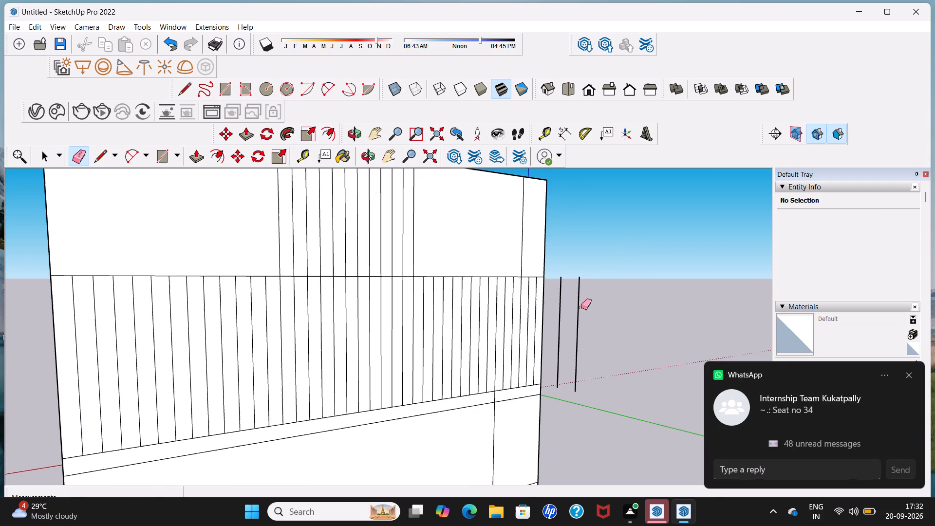
click(578, 310)
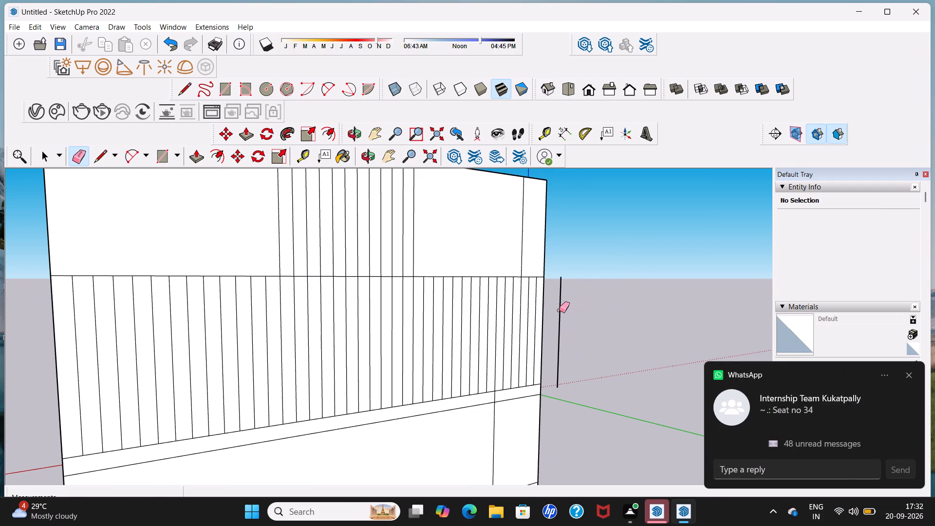
click(559, 310)
key(space)
Examine the lined left and back walls and the plain right side wall between countertop and upper cabinets from inside the room.
middle_drag(383, 367, 582, 314)
middle_drag(325, 376, 510, 344)
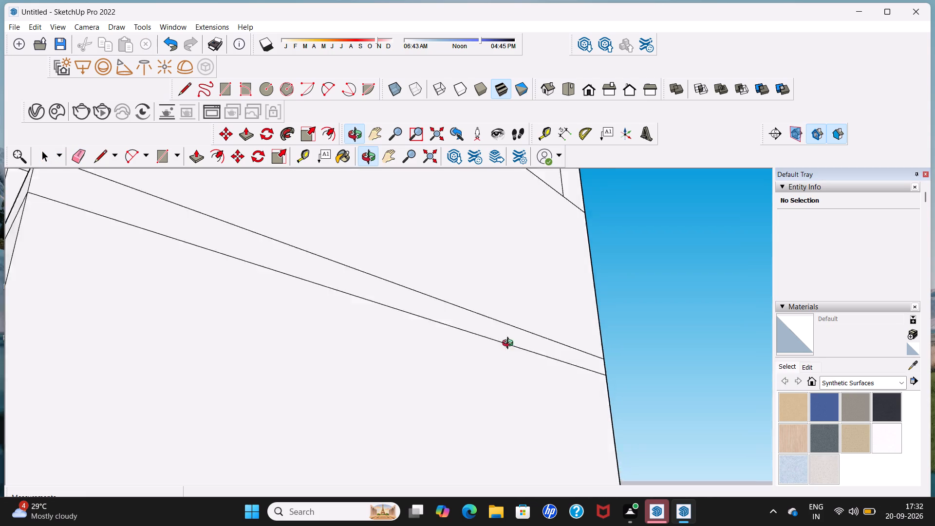
middle_drag(510, 344, 639, 324)
scroll(449, 319, down, 6)
middle_drag(429, 325, 439, 355)
scroll(434, 340, down, 1)
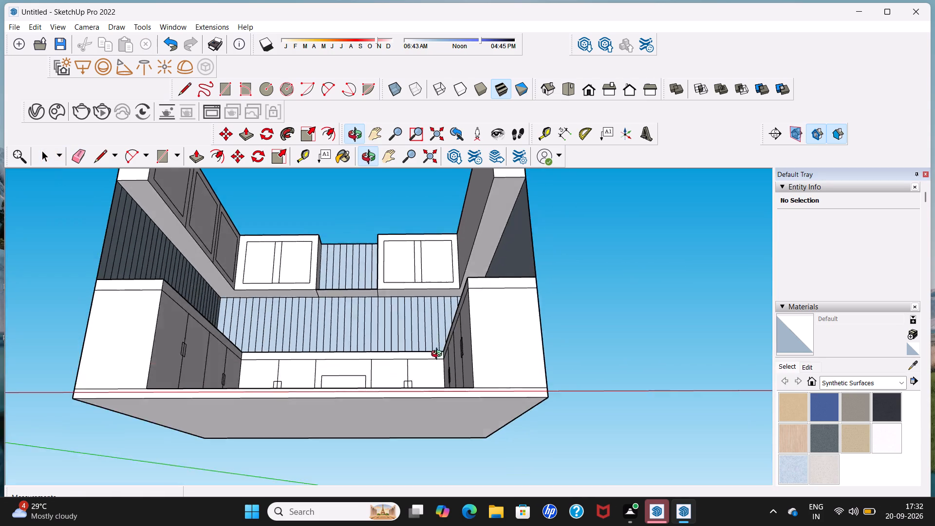
middle_drag(439, 355, 453, 396)
middle_drag(307, 363, 332, 411)
middle_drag(330, 370, 429, 360)
scroll(445, 333, up, 2)
middle_drag(438, 333, 438, 334)
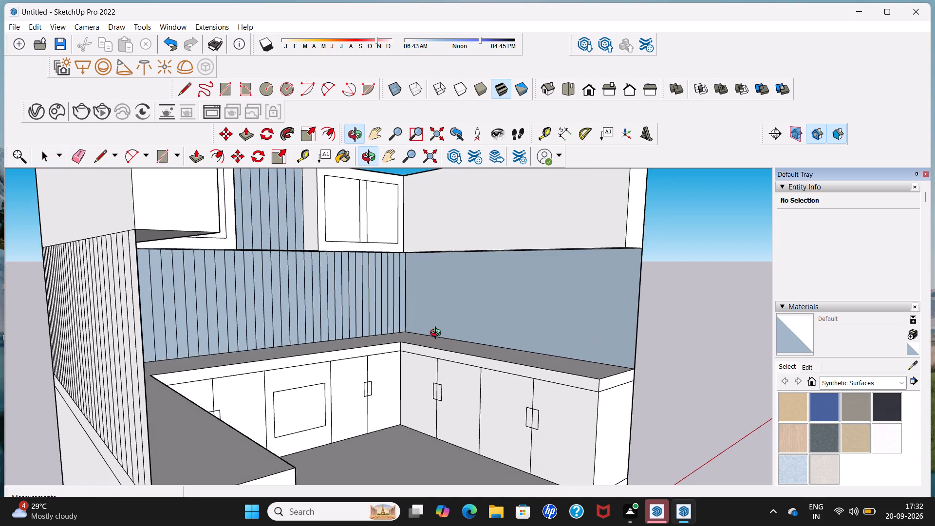
Draw a 4" line from the inner corner along the right side wall's edge beneath the upper cabinets.
middle_drag(438, 334, 469, 341)
scroll(471, 336, up, 5)
scroll(341, 318, up, 2)
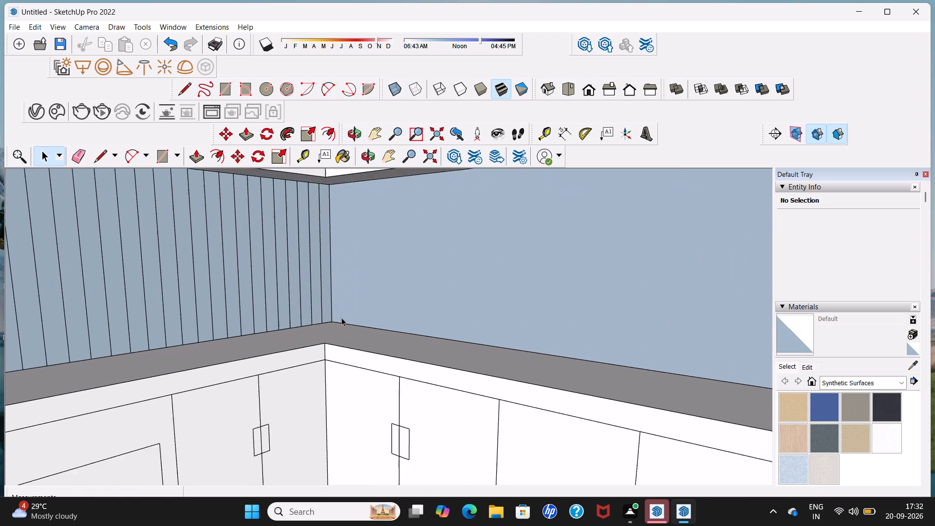
scroll(341, 318, up, 2)
scroll(327, 279, down, 5)
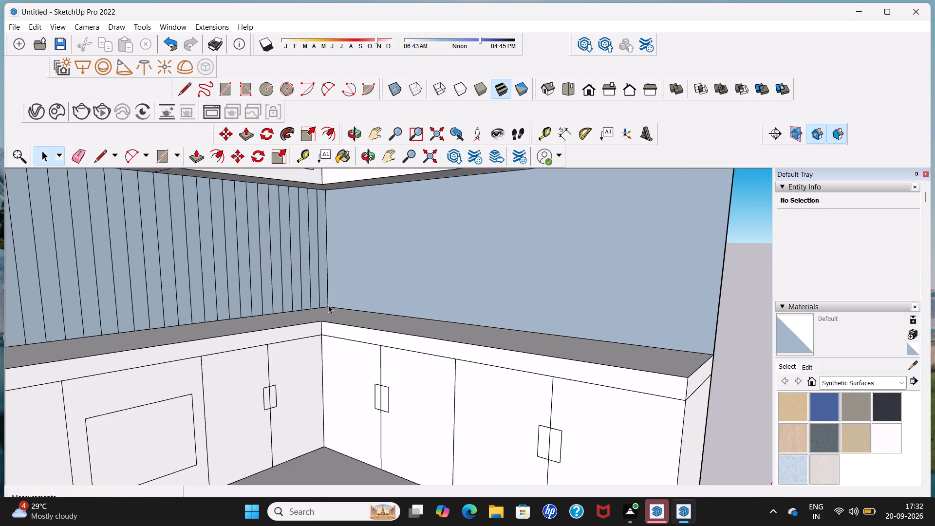
middle_drag(329, 299, 322, 367)
shift+middle_drag(317, 340, 315, 416)
shift+scroll(317, 340, up, 1)
shift+middle_drag(432, 306, 508, 290)
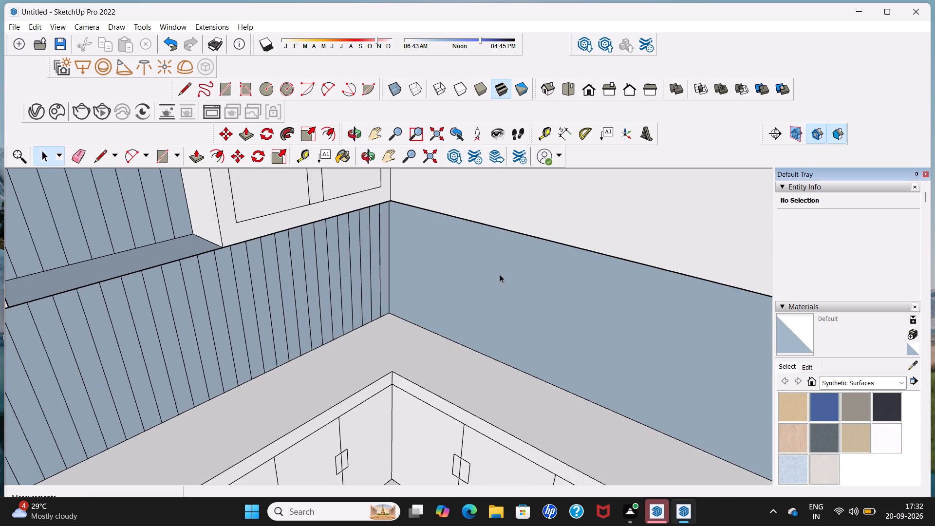
middle_drag(463, 299, 561, 279)
scroll(385, 248, up, 4)
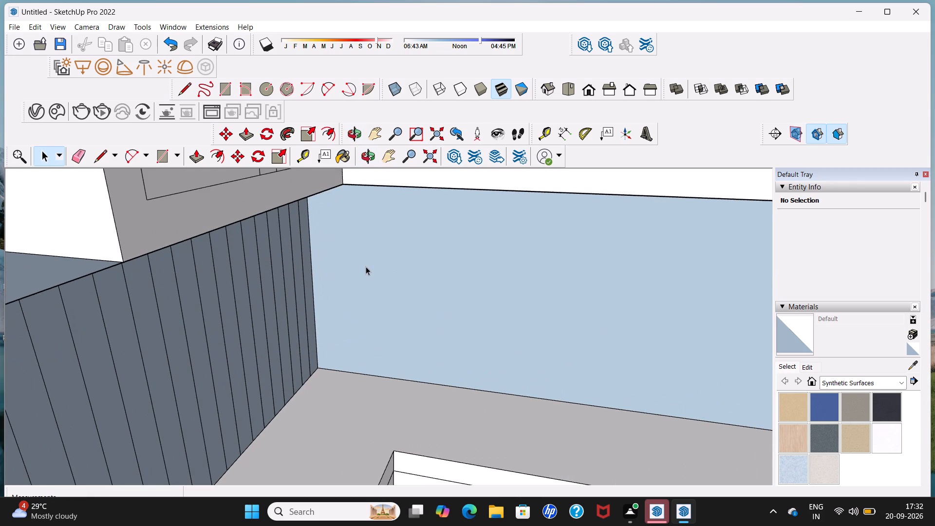
shift+middle_drag(363, 224, 366, 269)
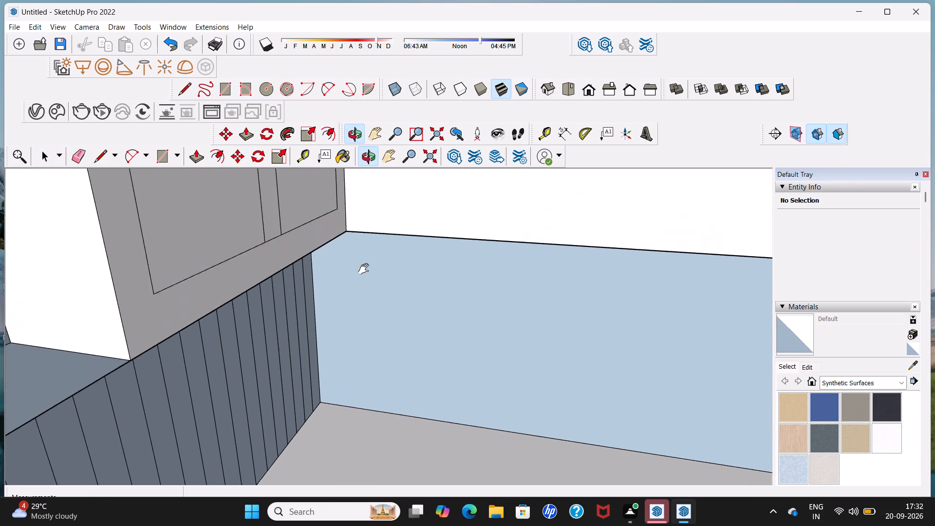
shift+middle_drag(366, 269, 360, 333)
middle_drag(374, 282, 379, 232)
scroll(374, 282, up, 1)
scroll(378, 241, up, 1)
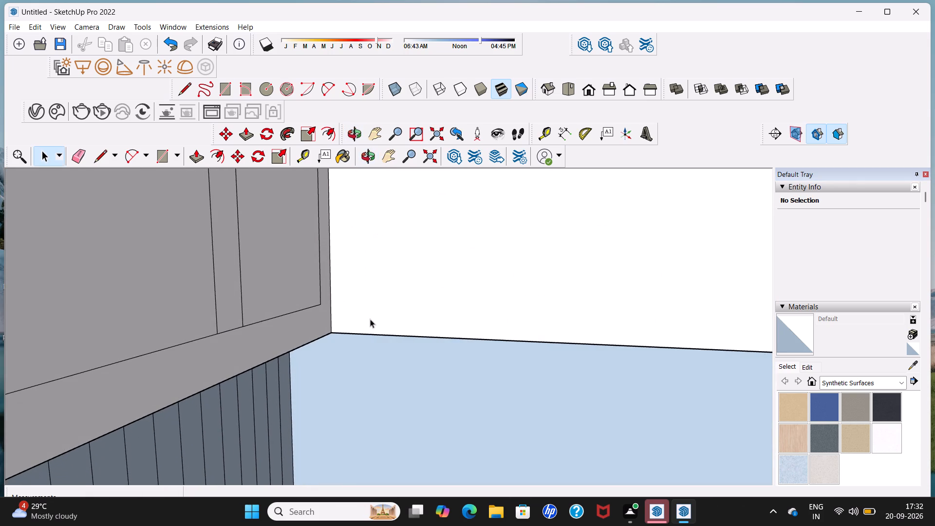
middle_drag(370, 319, 374, 252)
scroll(374, 256, up, 1)
middle_drag(359, 336, 359, 308)
middle_drag(350, 356, 351, 338)
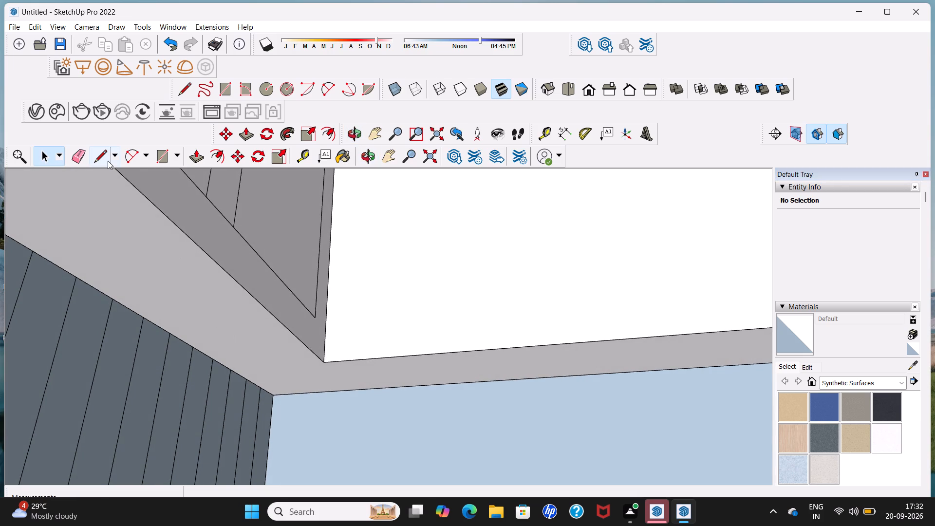
click(108, 161)
click(276, 395)
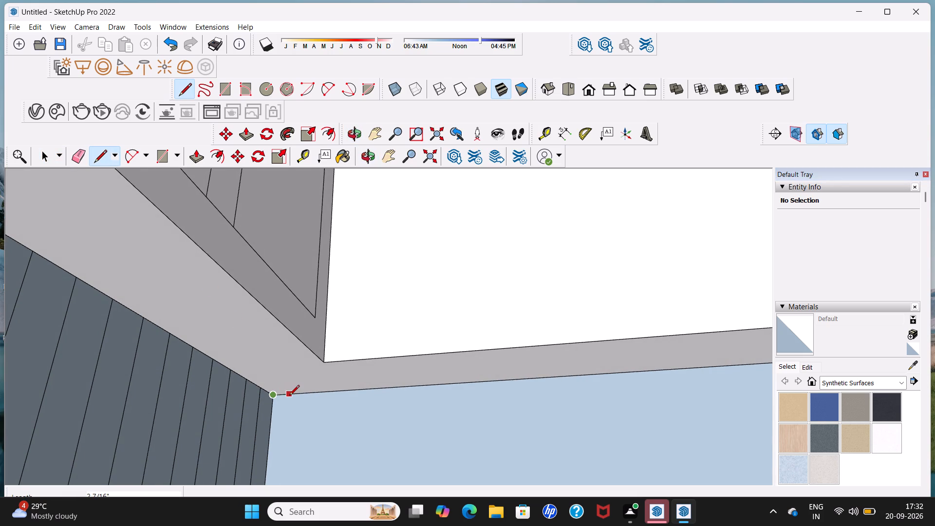
text(4")
key(Return)
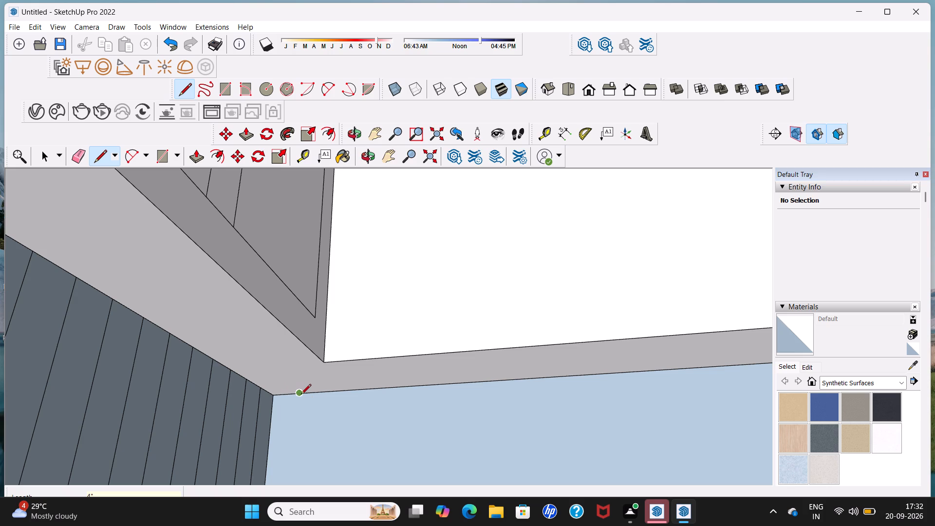
click(301, 395)
scroll(297, 463, down, 11)
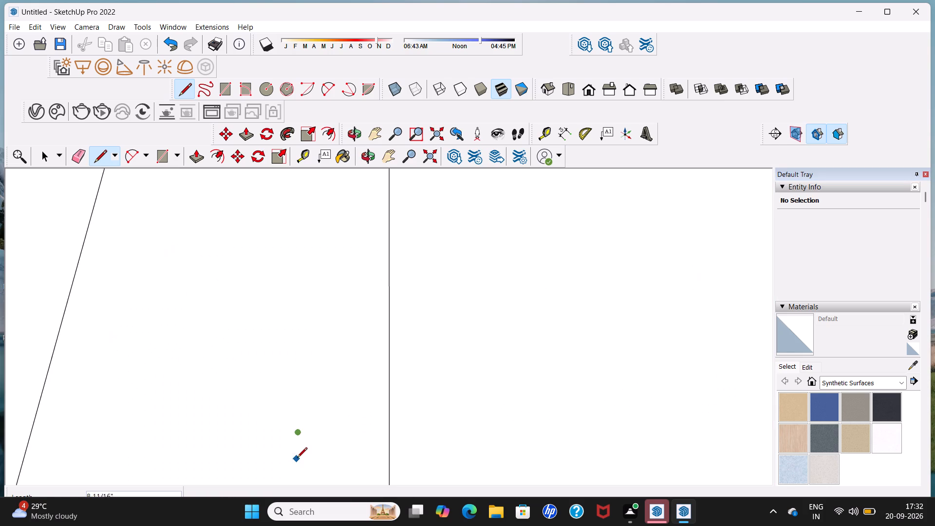
scroll(297, 456, down, 20)
scroll(297, 456, down, 20)
scroll(297, 456, down, 2)
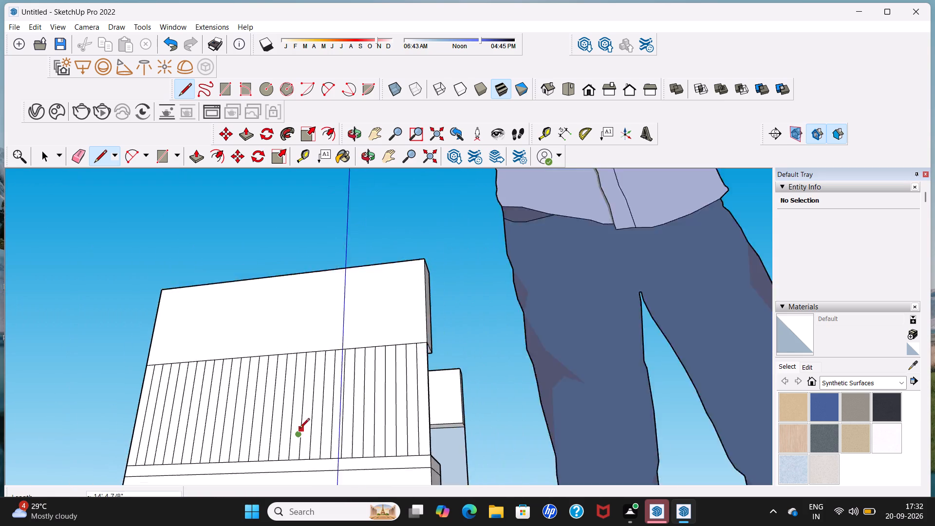
scroll(299, 429, down, 13)
key(space)
key(space)
key(space)
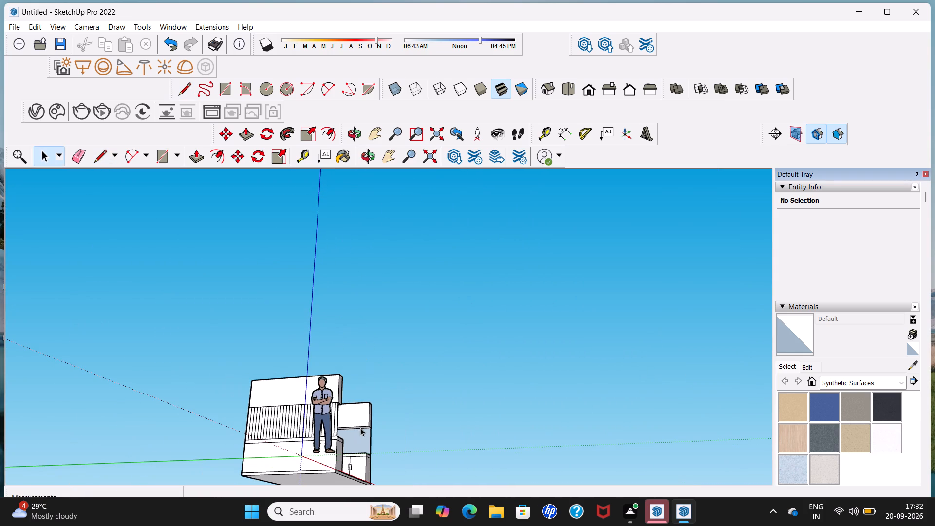
Draw a vertical line about 3' 5" long on the right side wall, 4" from the inner corner, from countertop to upper cabinets.
middle_drag(360, 429, 263, 451)
scroll(404, 442, up, 12)
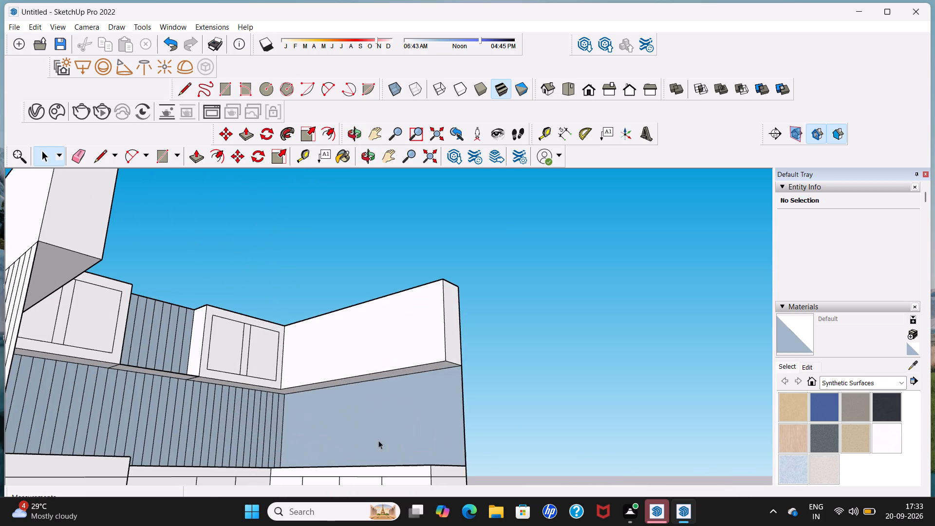
shift+middle_drag(349, 450, 346, 308)
scroll(317, 302, up, 1)
middle_drag(317, 302, 322, 359)
scroll(303, 305, up, 5)
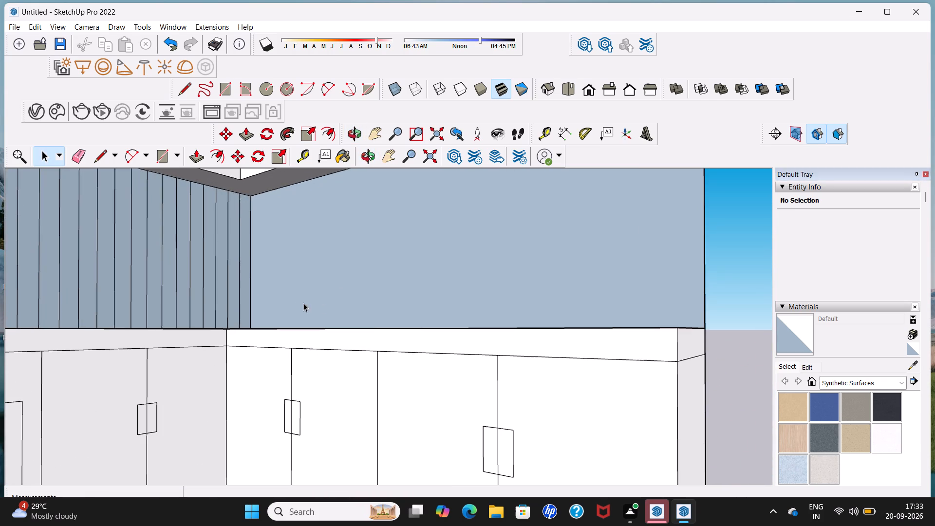
click(100, 150)
click(252, 195)
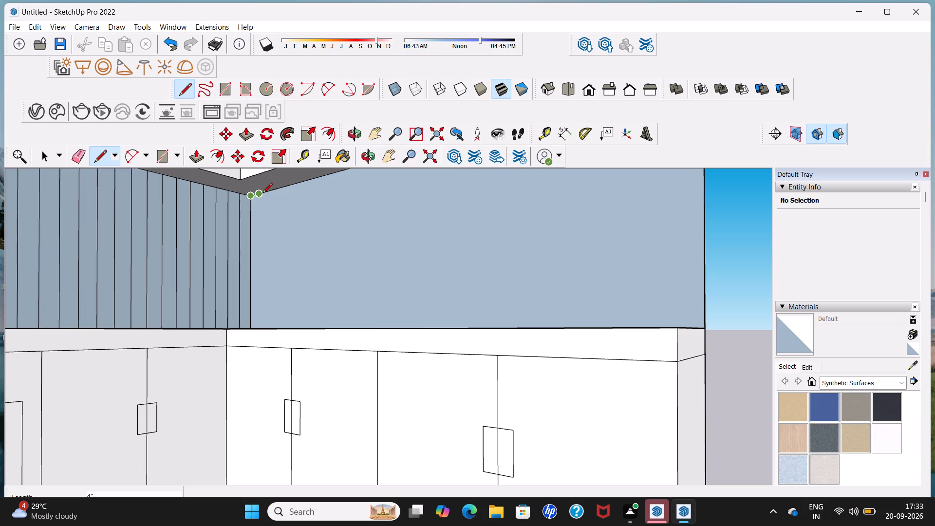
click(262, 194)
middle_drag(265, 299, 264, 317)
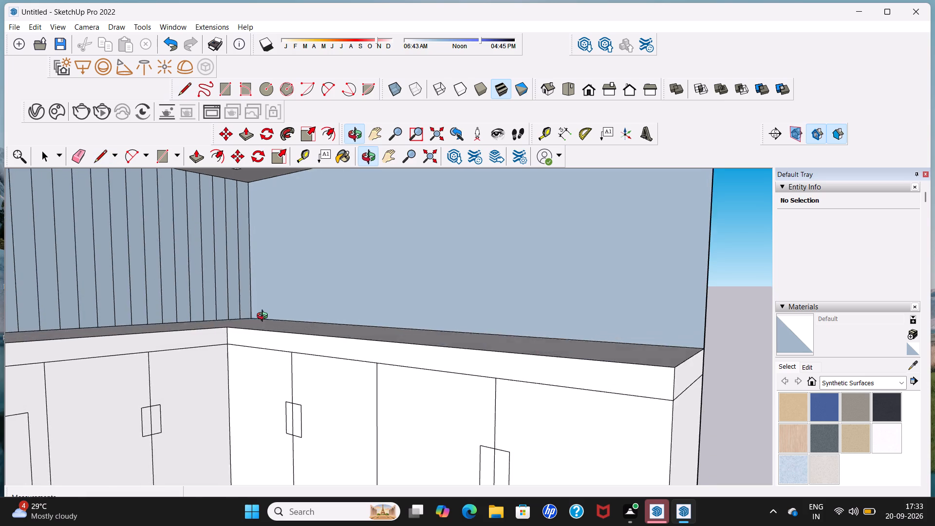
middle_drag(264, 317, 264, 327)
click(263, 313)
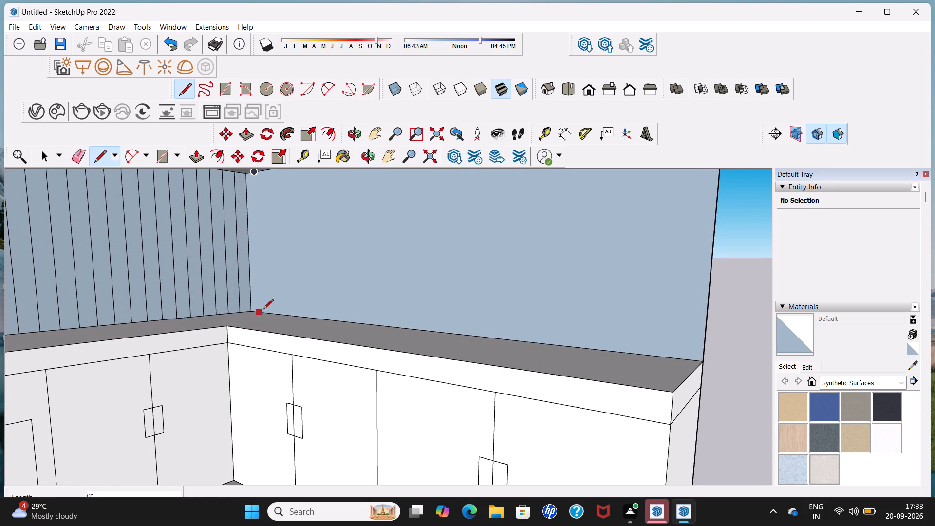
scroll(262, 306, up, 11)
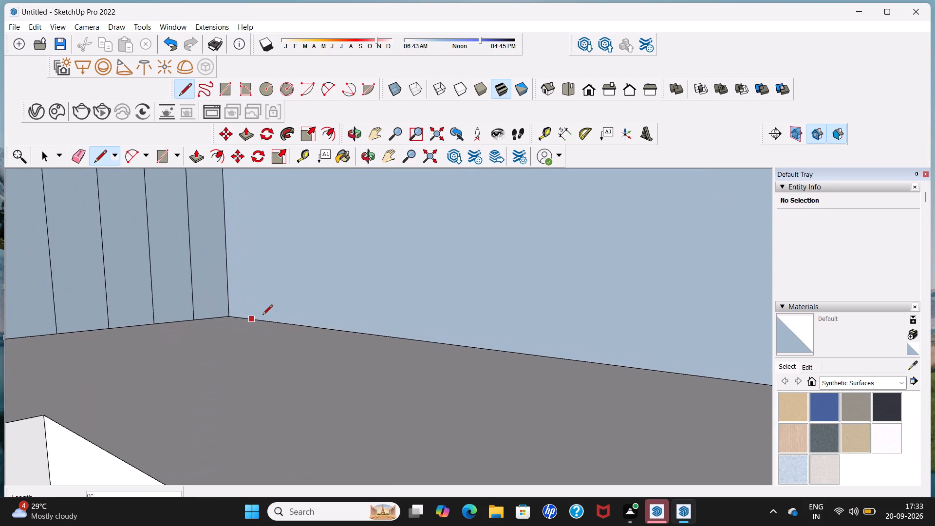
scroll(262, 316, up, 6)
click(242, 322)
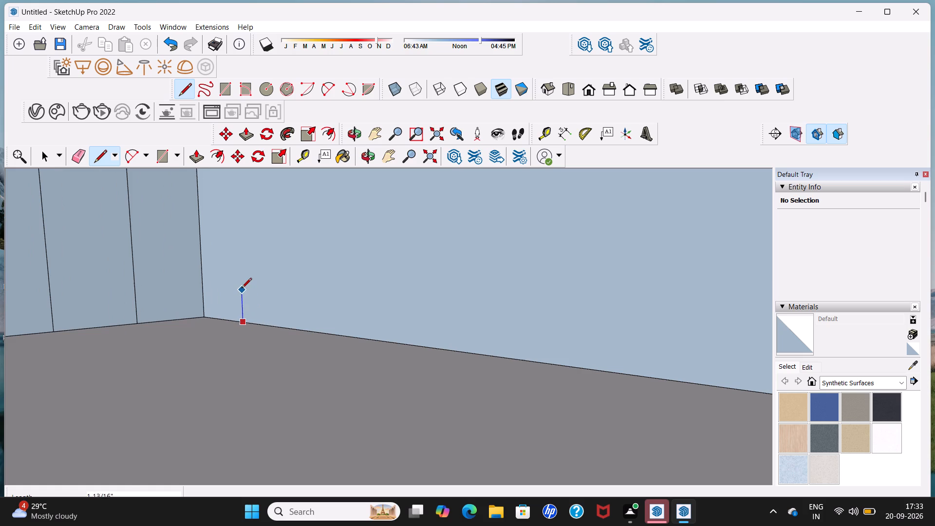
scroll(242, 286, down, 17)
scroll(242, 285, down, 5)
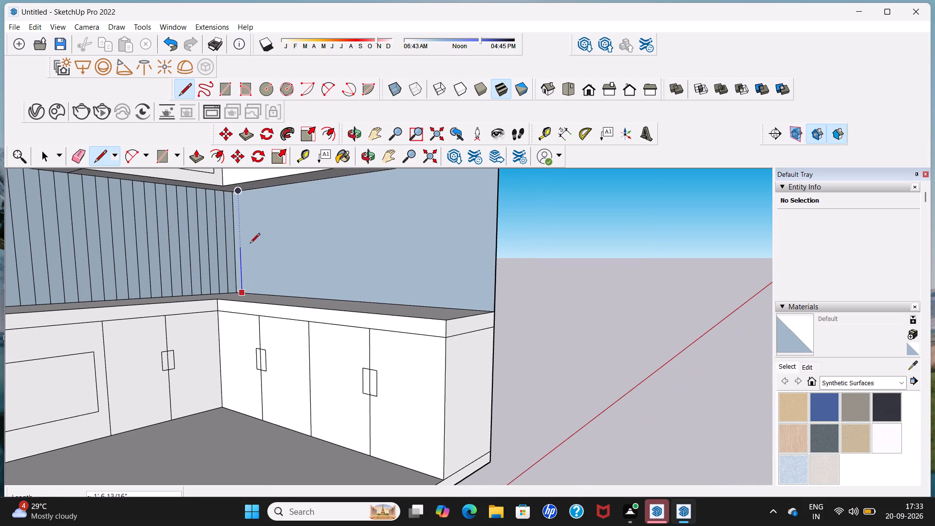
click(240, 194)
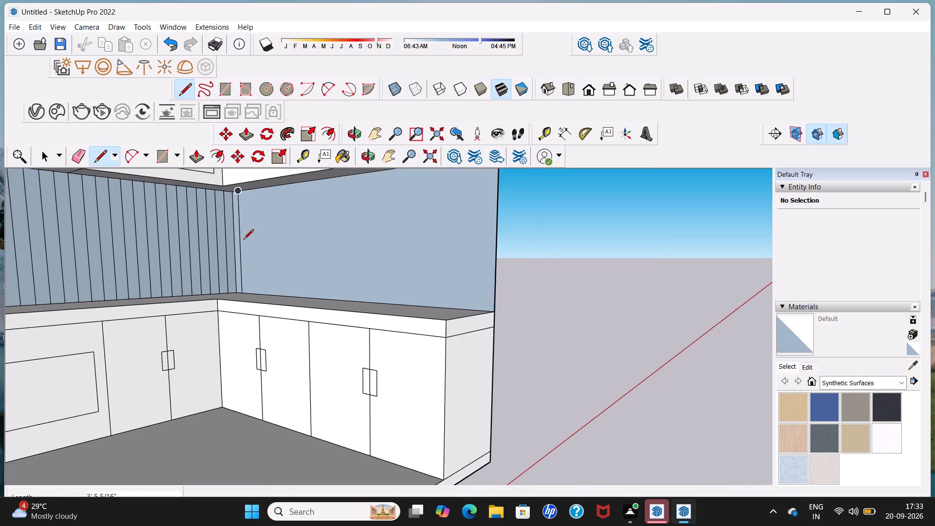
Copy the right side wall's vertical line 4" along the countertop's rear edge and array it 36 times.
middle_drag(243, 250, 291, 250)
scroll(243, 250, down, 1)
middle_drag(209, 255, 211, 257)
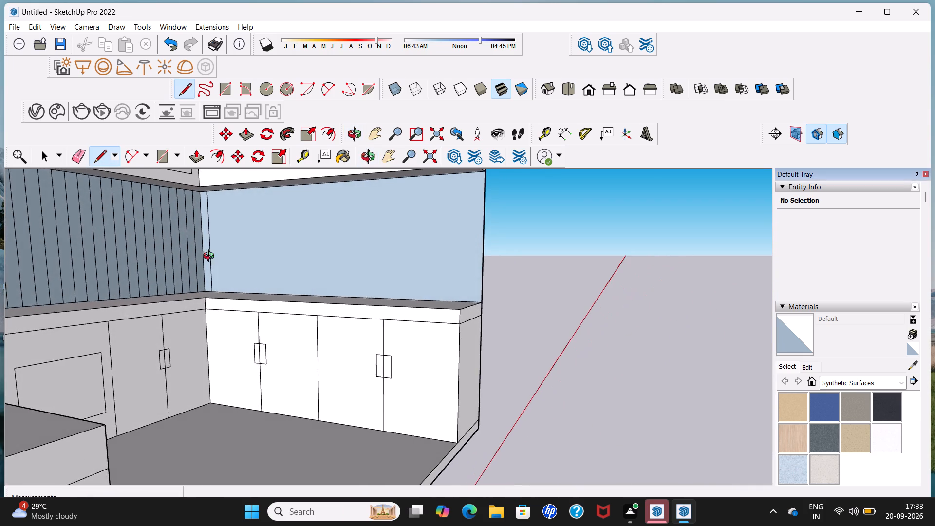
middle_drag(211, 257, 263, 257)
middle_drag(257, 256, 139, 286)
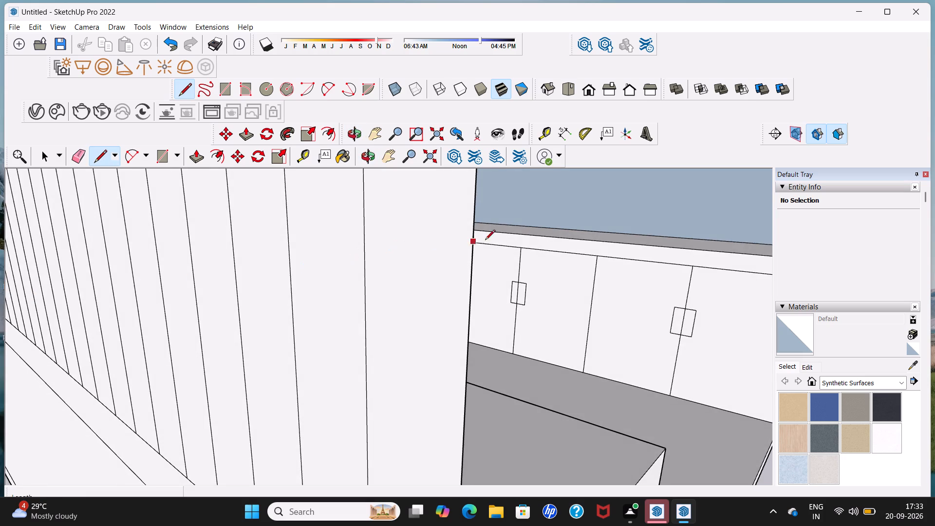
middle_drag(525, 233, 469, 248)
scroll(470, 243, down, 6)
middle_drag(537, 216, 524, 243)
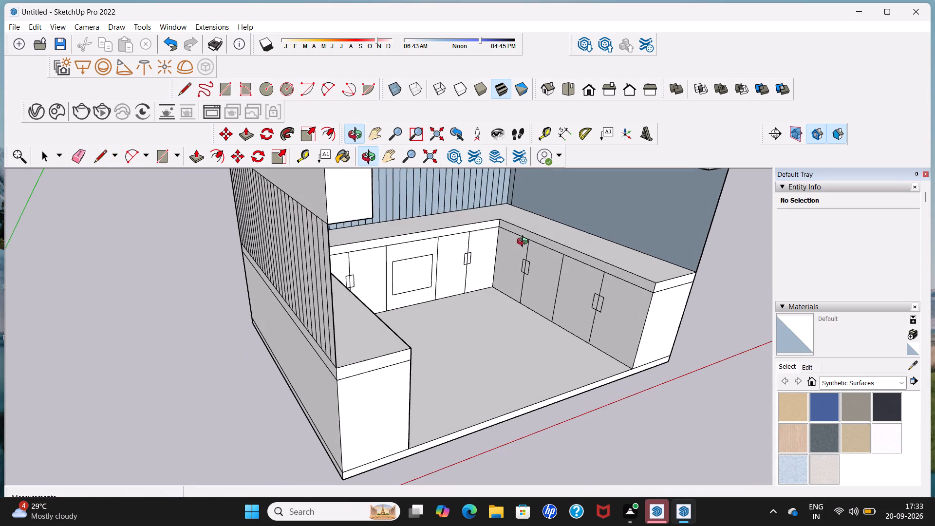
middle_drag(524, 243, 524, 243)
shift+middle_drag(522, 230, 324, 282)
middle_drag(325, 276, 420, 247)
scroll(359, 259, up, 3)
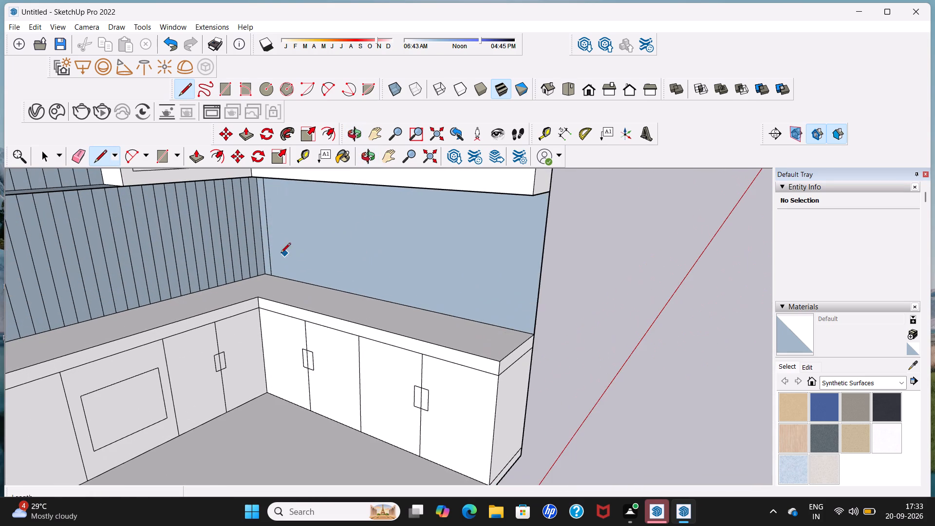
key(space)
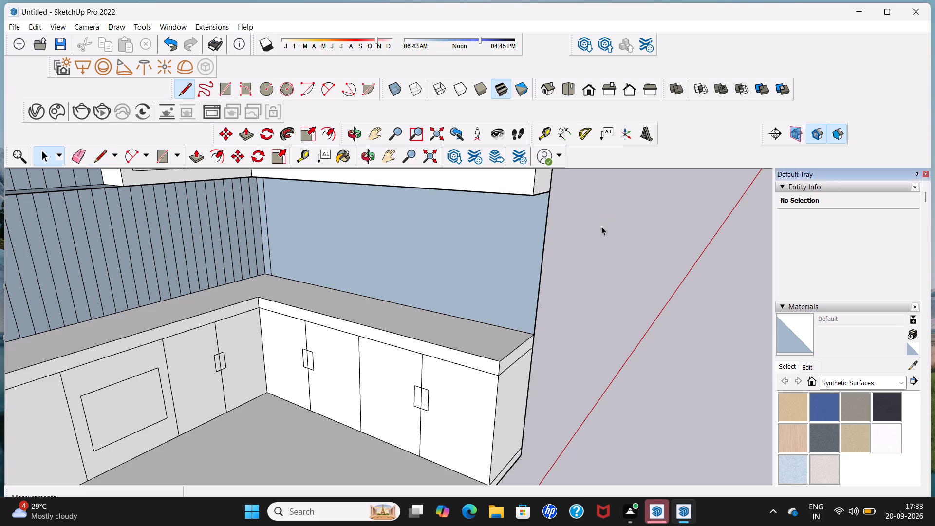
click(269, 246)
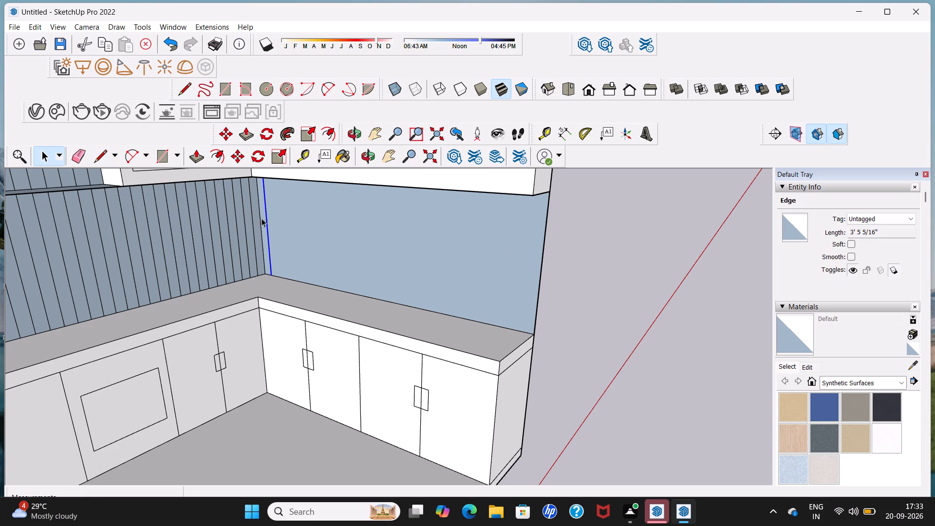
click(228, 135)
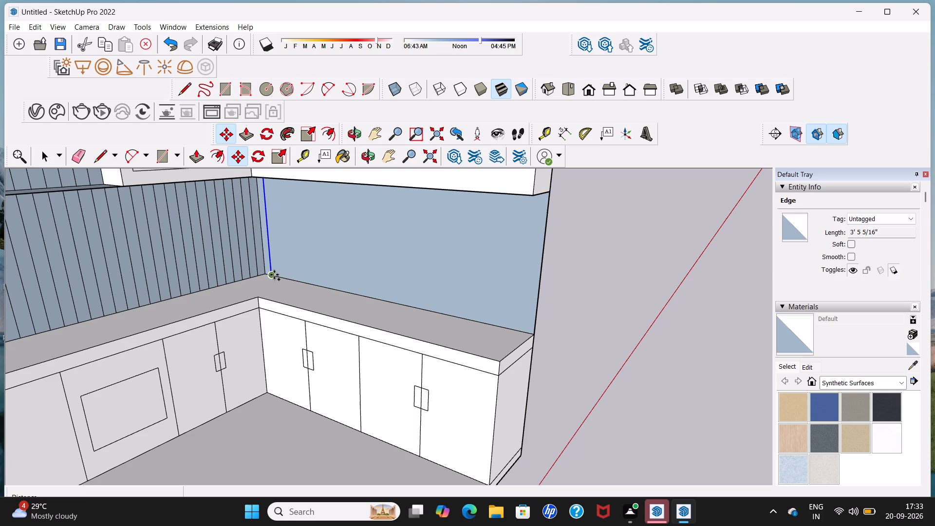
click(274, 275)
click(284, 276)
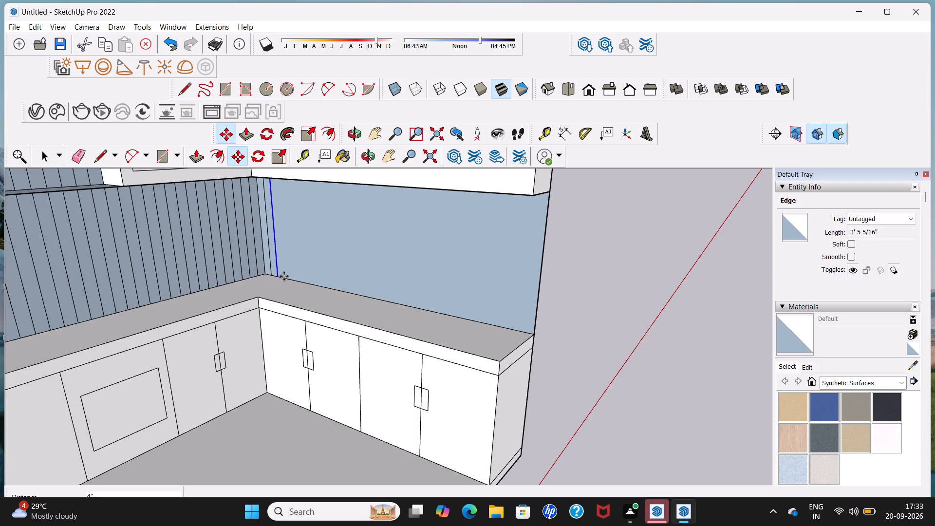
key(shift+asterisk)
text(36)
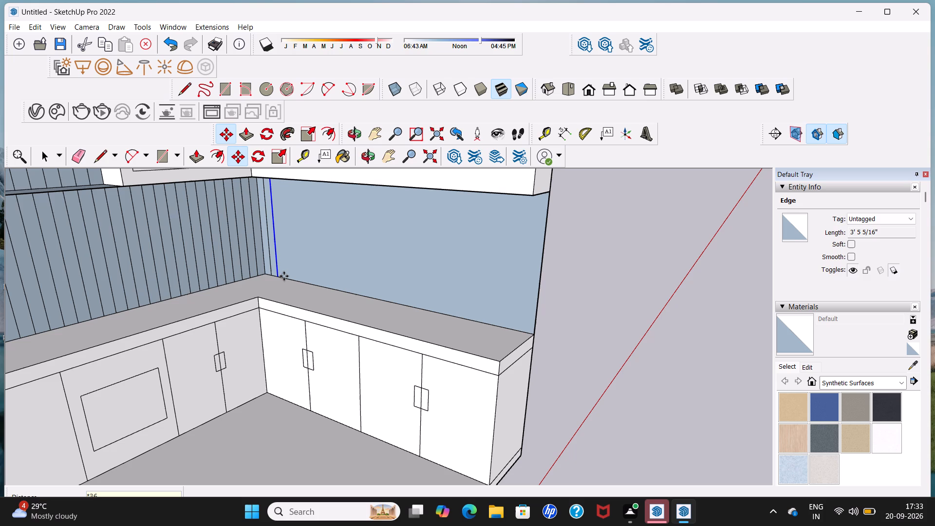
key(Return)
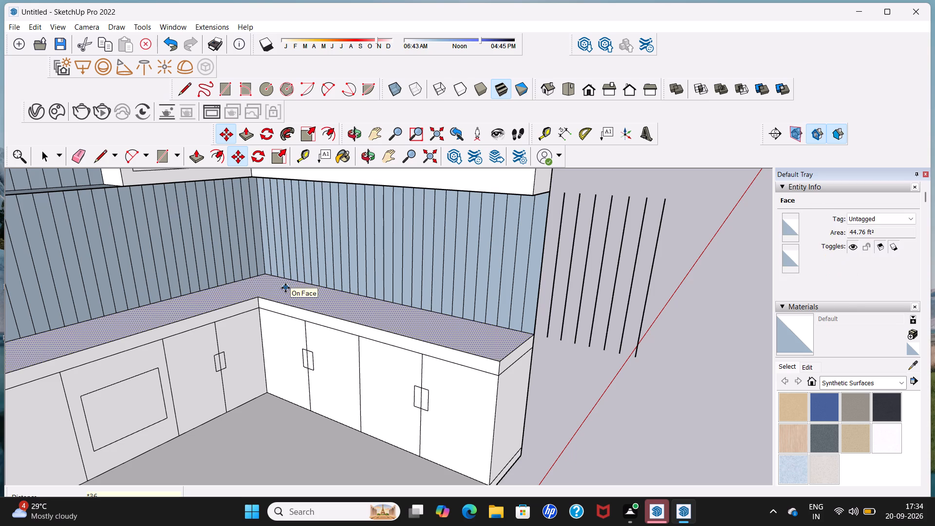
key(space)
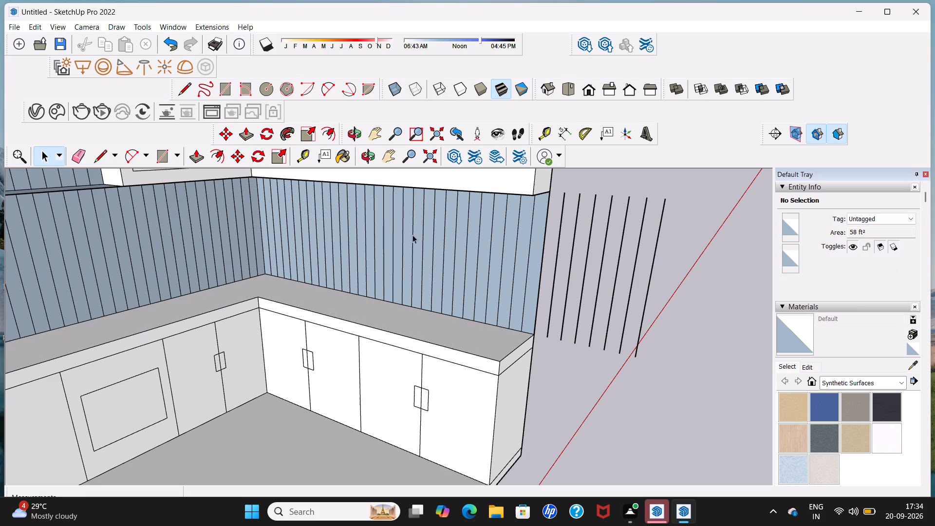
Erase the seven surplus vertical lines standing beyond the open end of the right side wall.
click(81, 160)
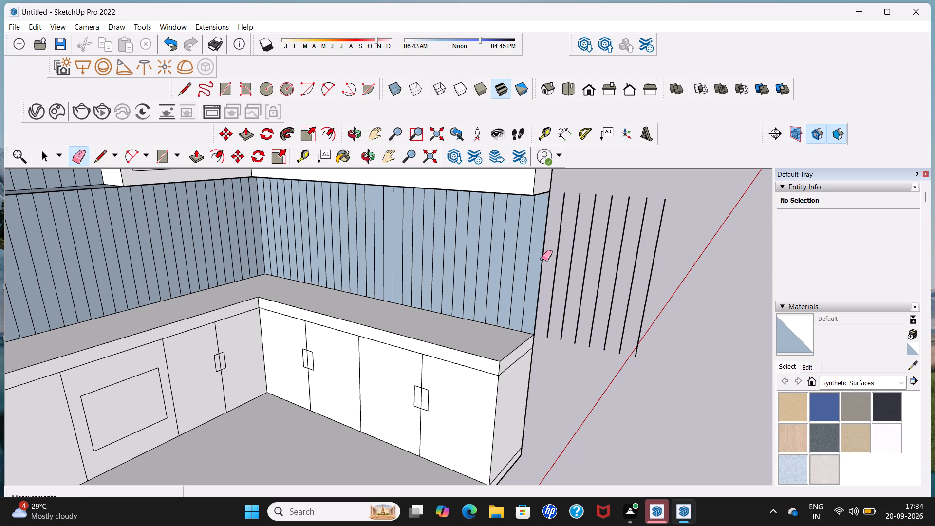
drag(558, 244, 599, 244)
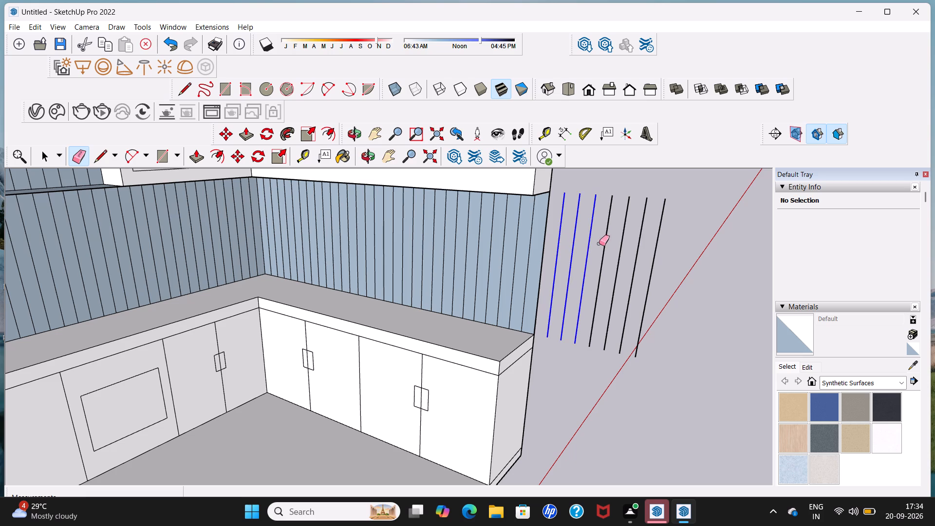
drag(599, 244, 683, 244)
scroll(393, 354, down, 3)
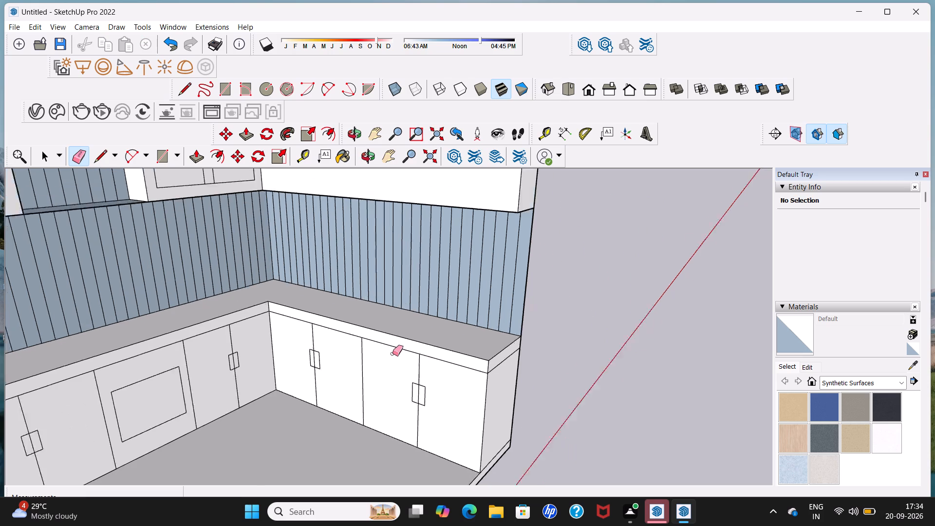
scroll(393, 354, down, 6)
middle_drag(392, 354, 188, 369)
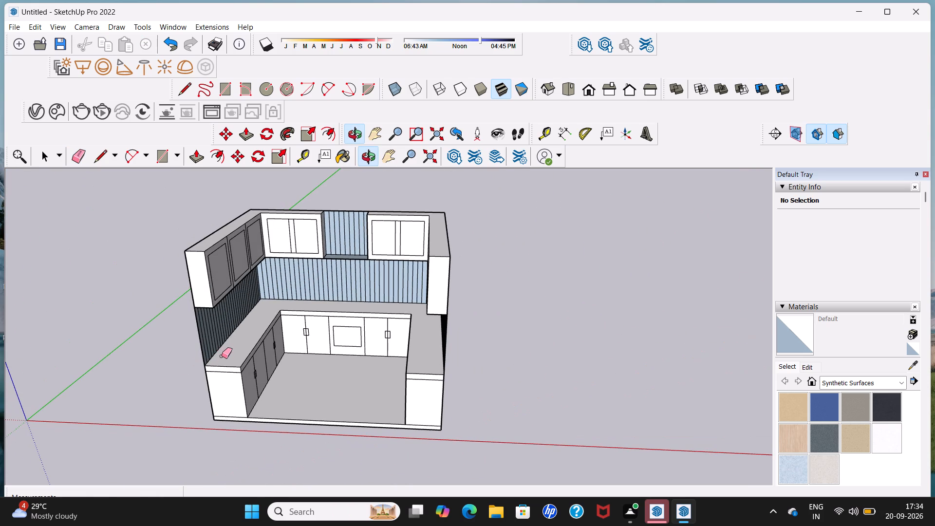
key(space)
Examine the lined walls from the front of the kitchen and the right countertop beneath its upper cabinet.
scroll(248, 350, down, 4)
middle_drag(286, 360, 296, 330)
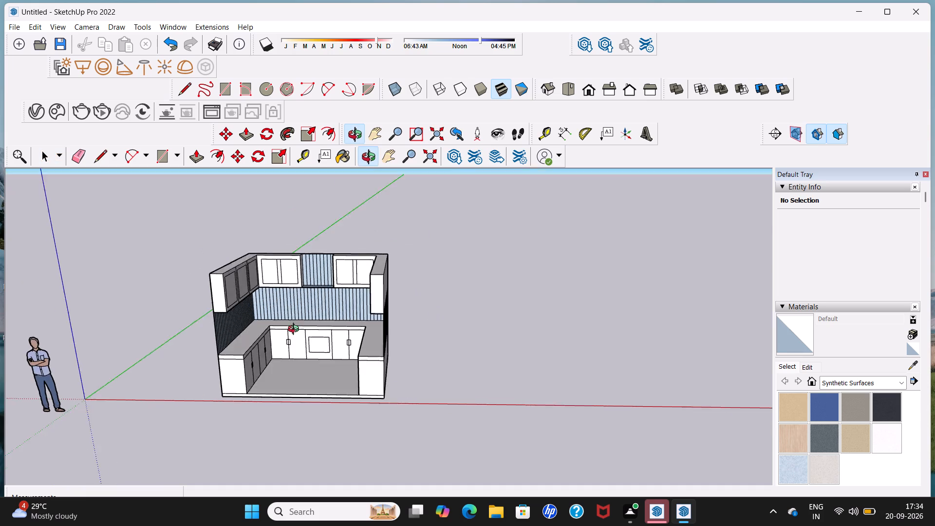
middle_drag(296, 330, 304, 305)
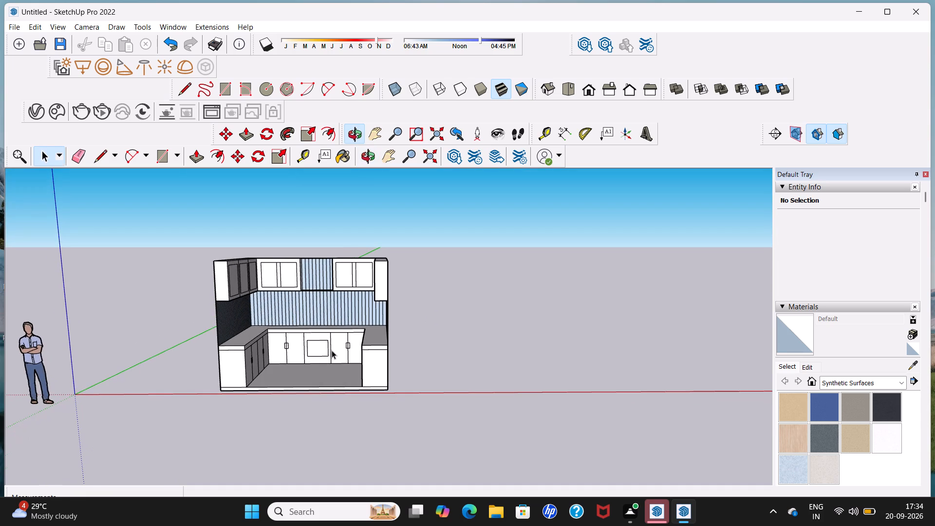
middle_drag(332, 350, 411, 356)
scroll(401, 355, up, 10)
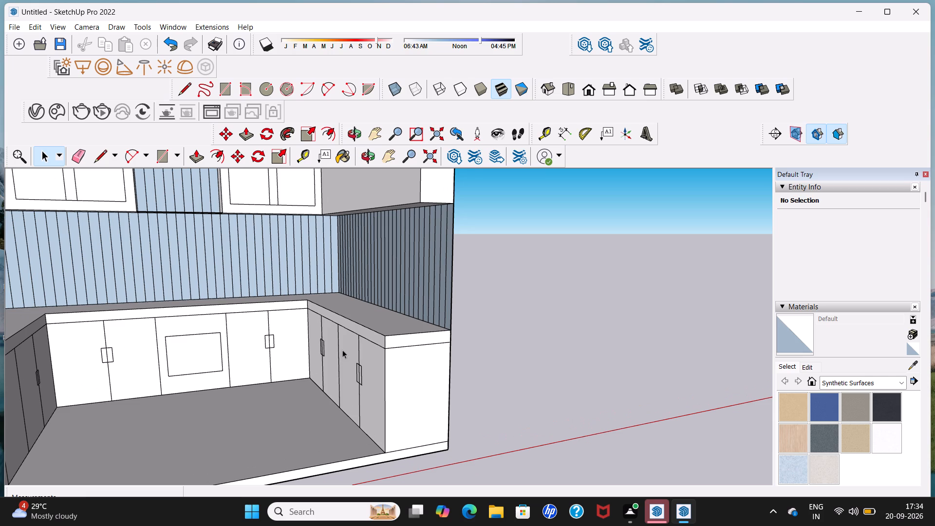
middle_drag(373, 320, 296, 427)
middle_drag(309, 388, 309, 412)
scroll(325, 394, up, 3)
middle_click(325, 394)
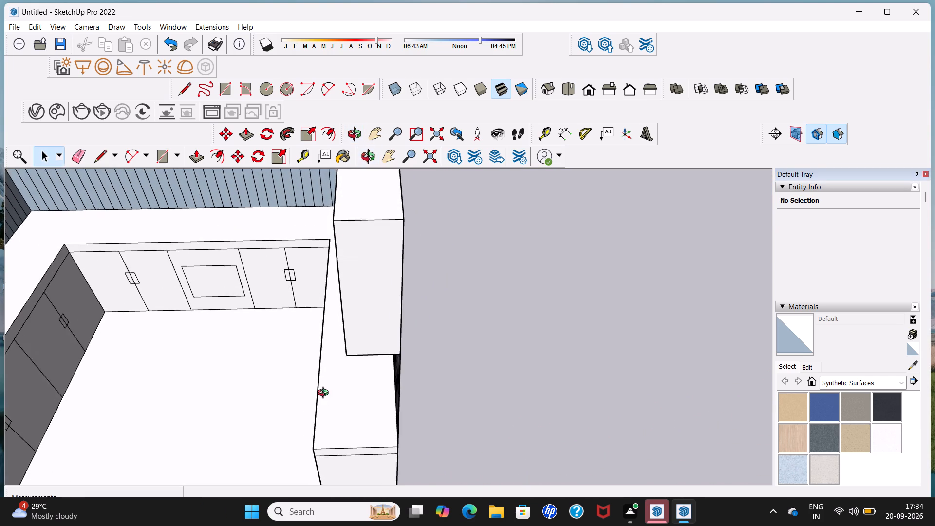
scroll(325, 394, up, 7)
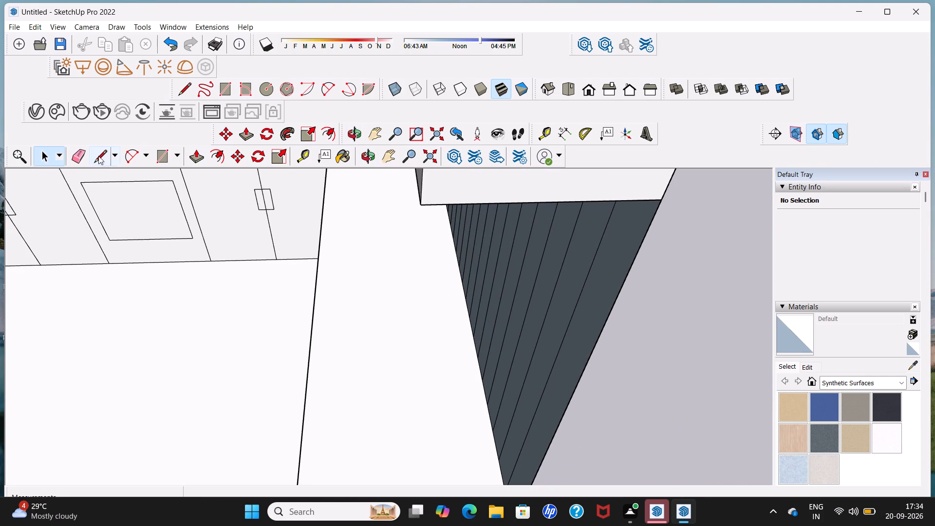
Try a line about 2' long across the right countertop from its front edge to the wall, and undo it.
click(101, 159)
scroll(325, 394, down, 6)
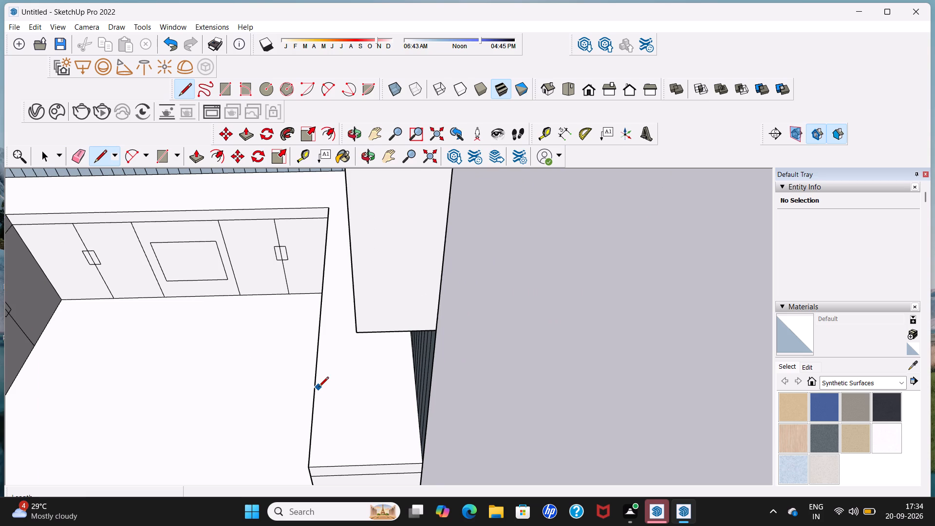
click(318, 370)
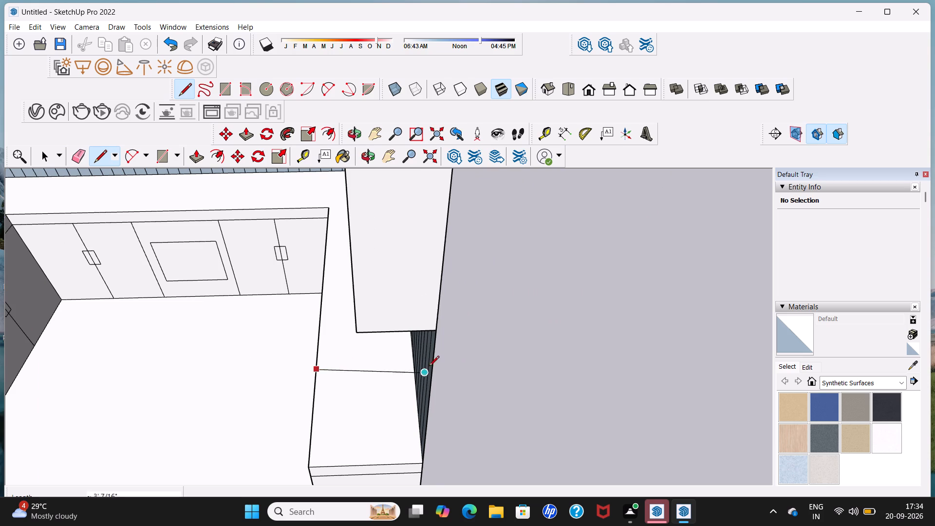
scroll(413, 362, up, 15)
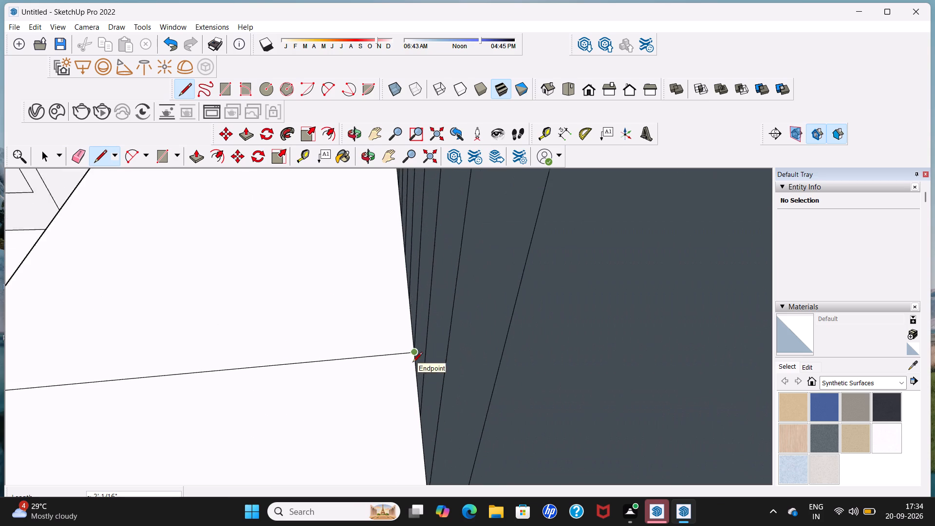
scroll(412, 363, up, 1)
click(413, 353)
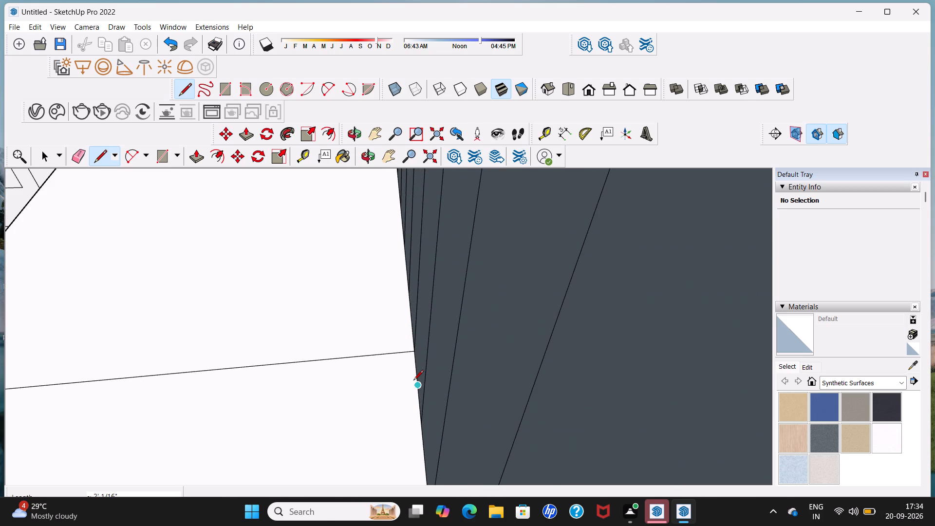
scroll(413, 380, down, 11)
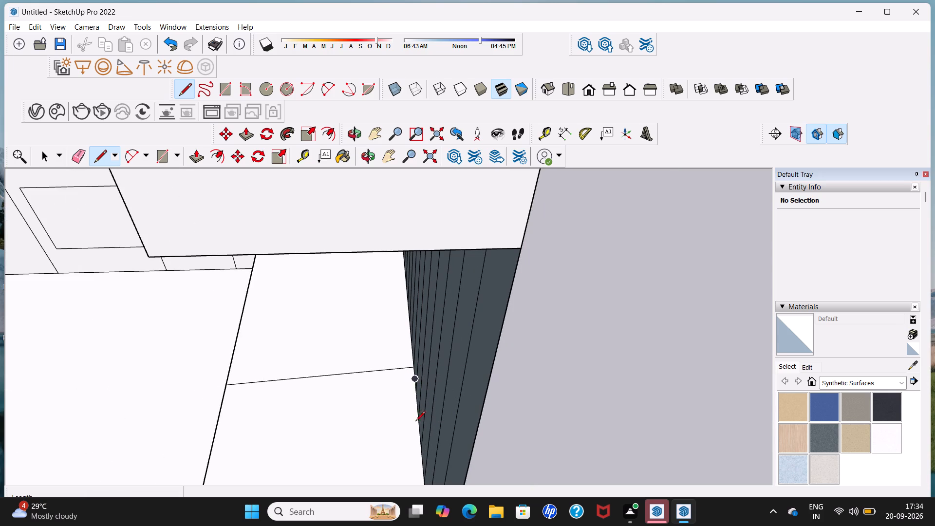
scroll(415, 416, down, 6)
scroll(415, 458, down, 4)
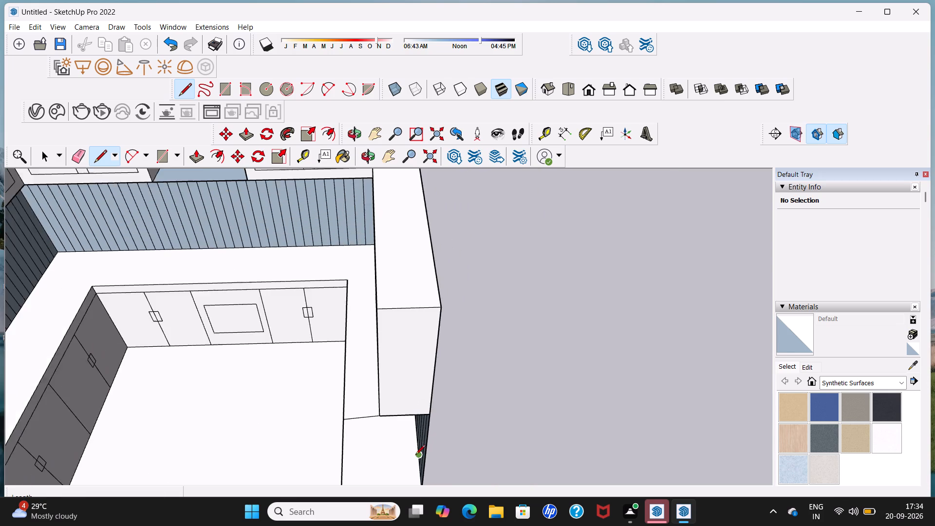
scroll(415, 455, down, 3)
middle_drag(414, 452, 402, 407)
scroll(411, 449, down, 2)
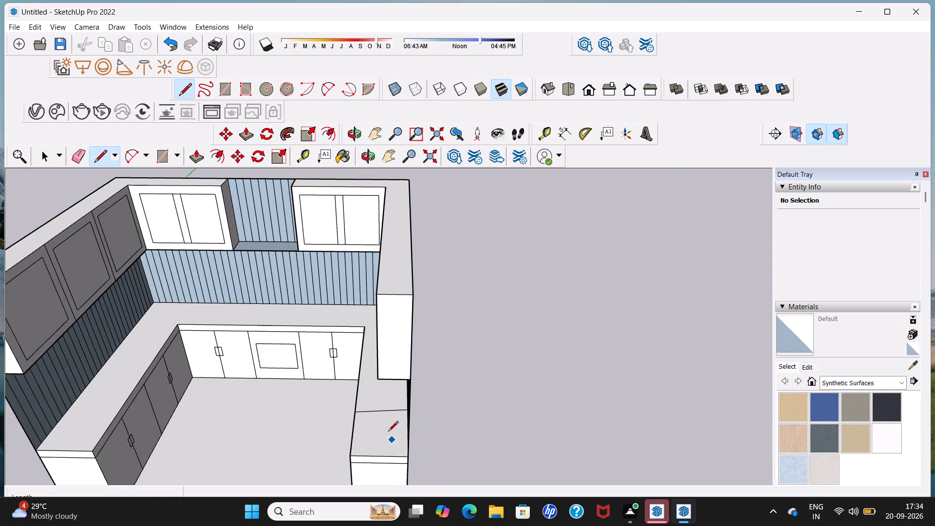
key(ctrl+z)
Draw a 2' line straight across the right countertop from its inner edge to the lined wall, partway along its length.
shift+middle_drag(323, 392, 398, 322)
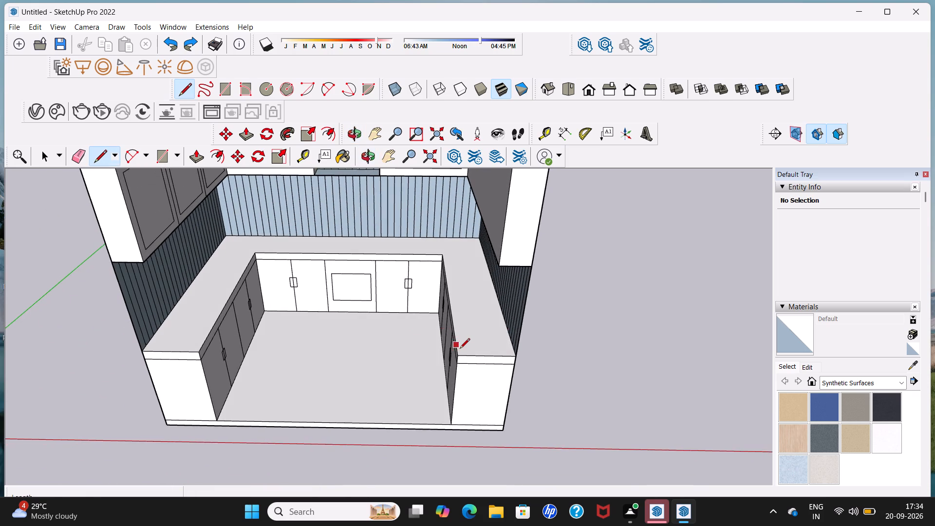
scroll(461, 350, up, 7)
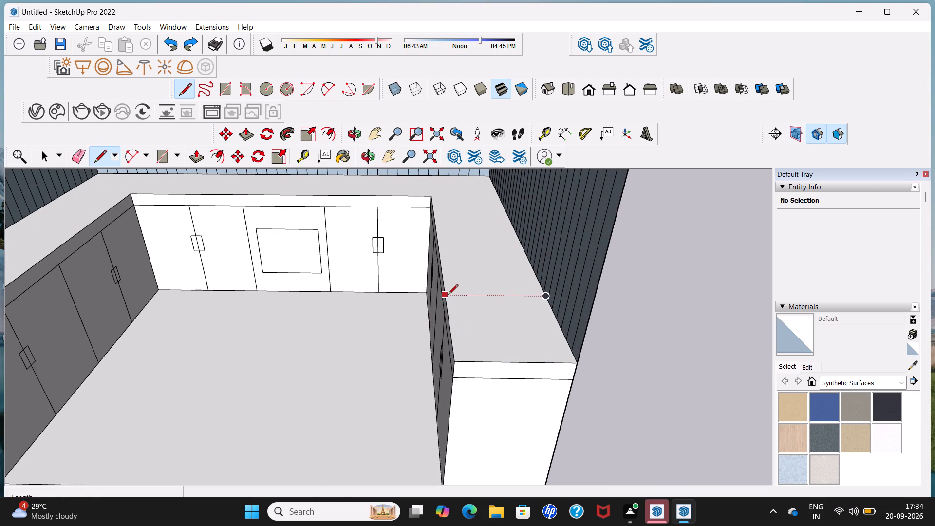
click(448, 295)
scroll(534, 291, up, 9)
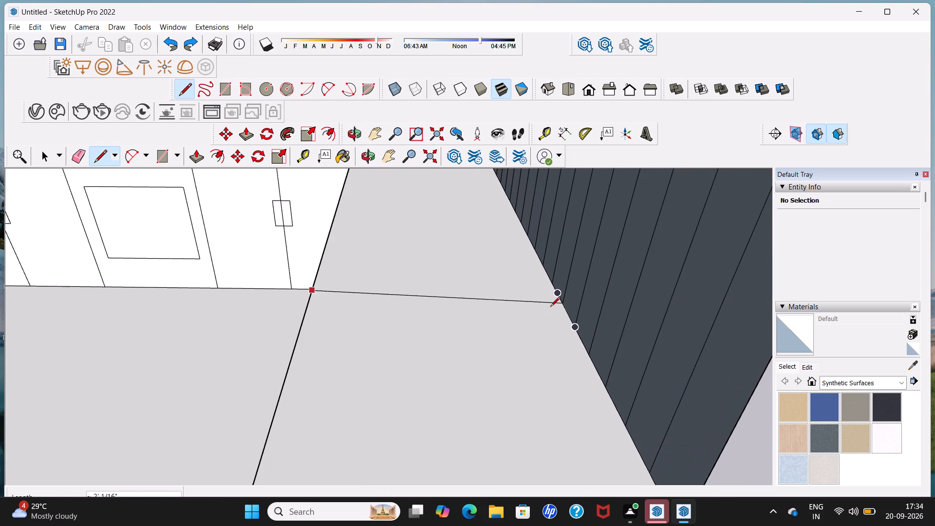
click(552, 294)
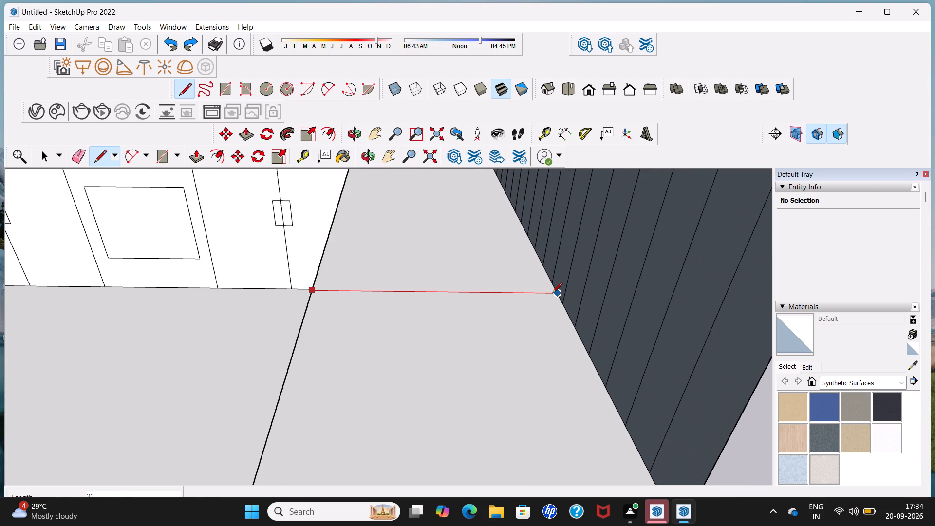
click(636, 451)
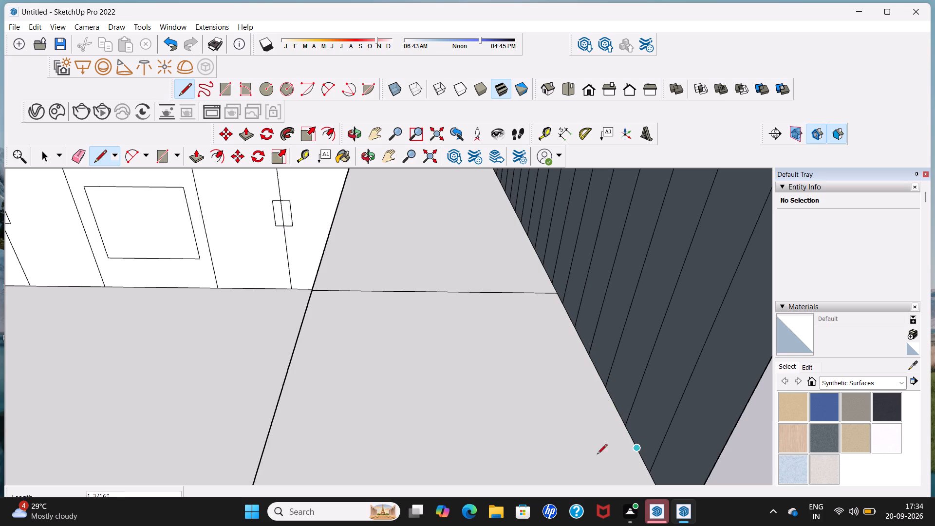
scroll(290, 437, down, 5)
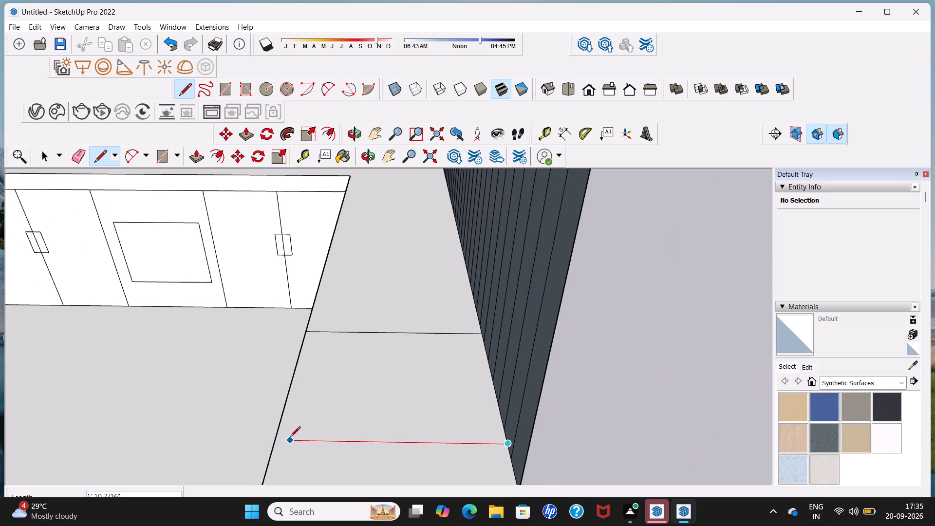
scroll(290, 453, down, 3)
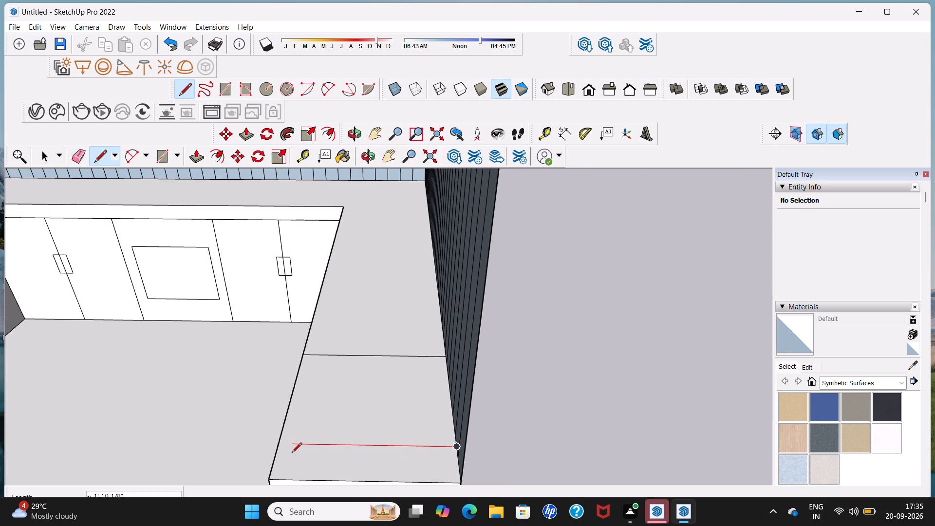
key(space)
Draw a second 2' line across the right countertop, parallel to the first and close to the countertop's open end.
scroll(444, 457, up, 7)
scroll(285, 231, down, 5)
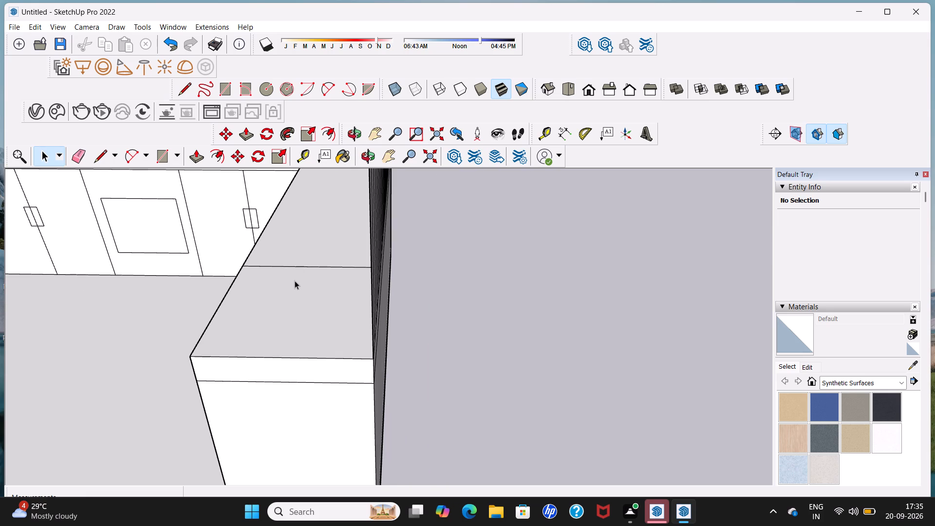
middle_drag(295, 281, 315, 248)
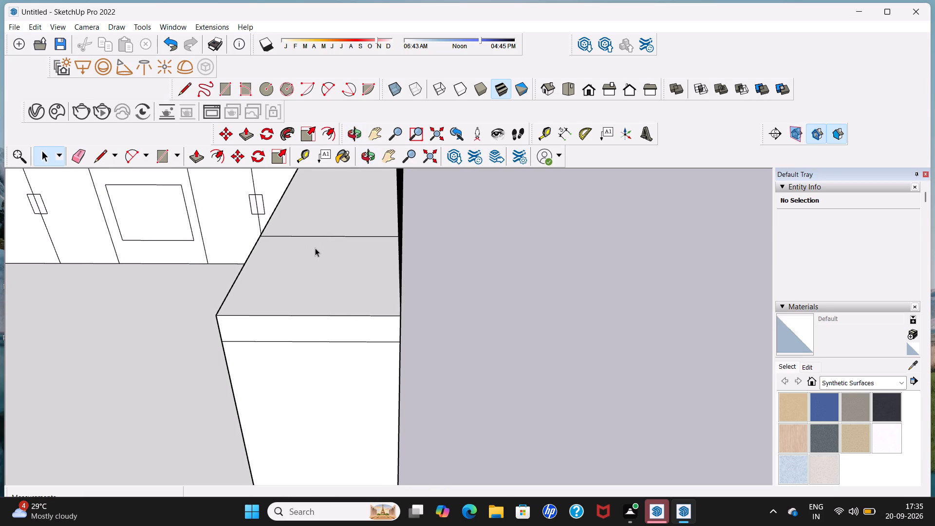
middle_drag(324, 256, 387, 213)
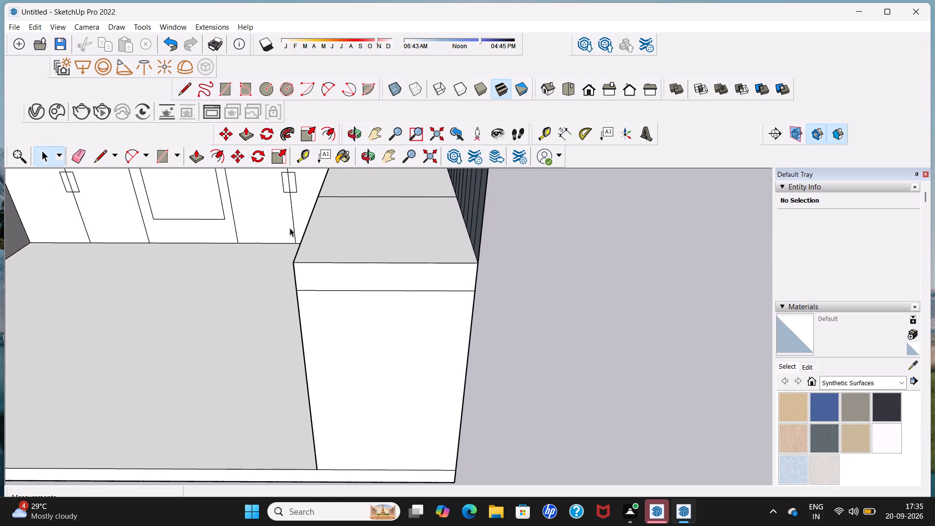
middle_drag(384, 215, 398, 285)
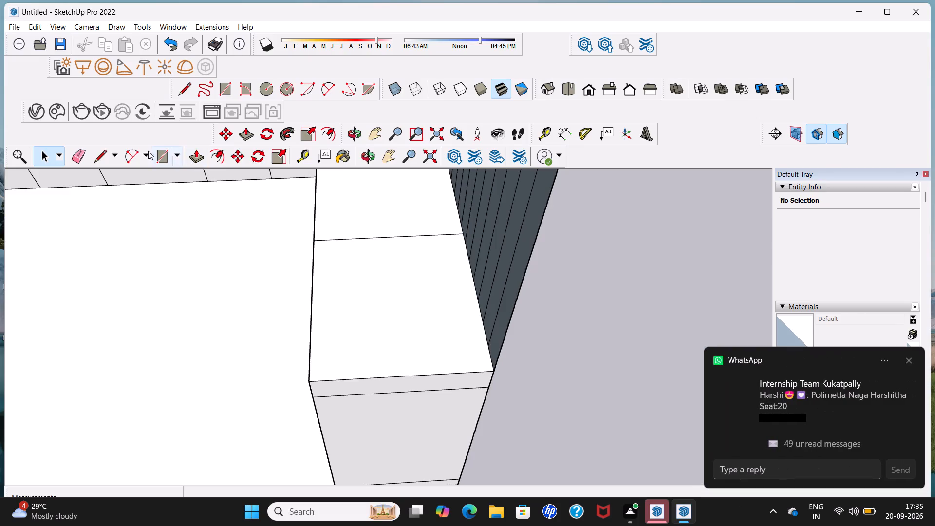
click(101, 152)
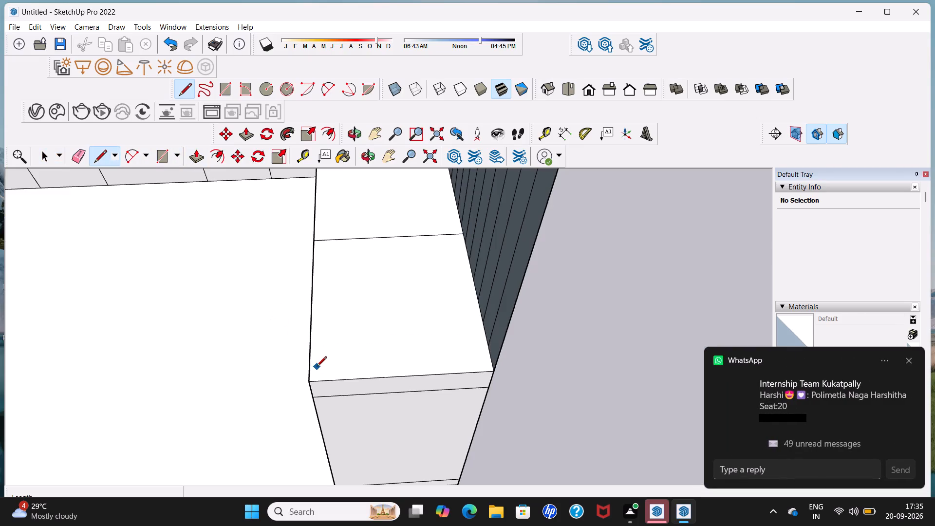
click(311, 357)
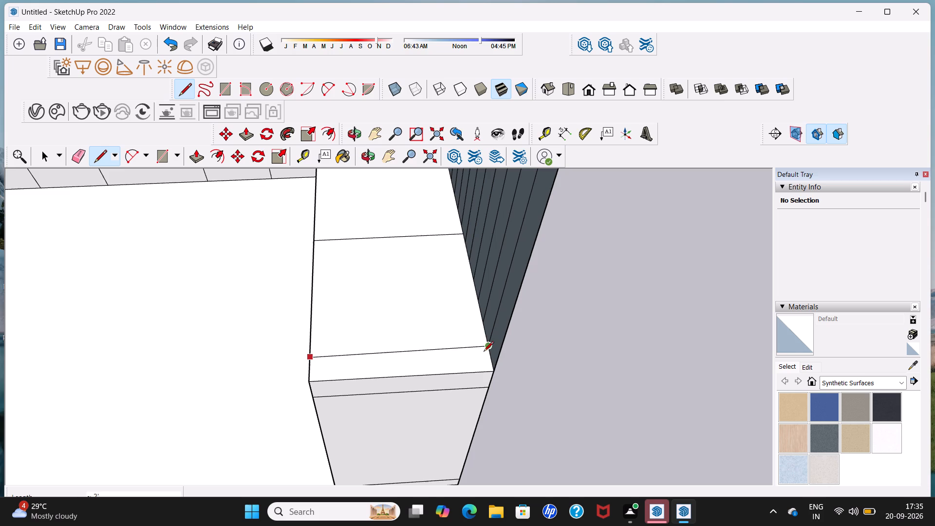
click(484, 354)
key(space)
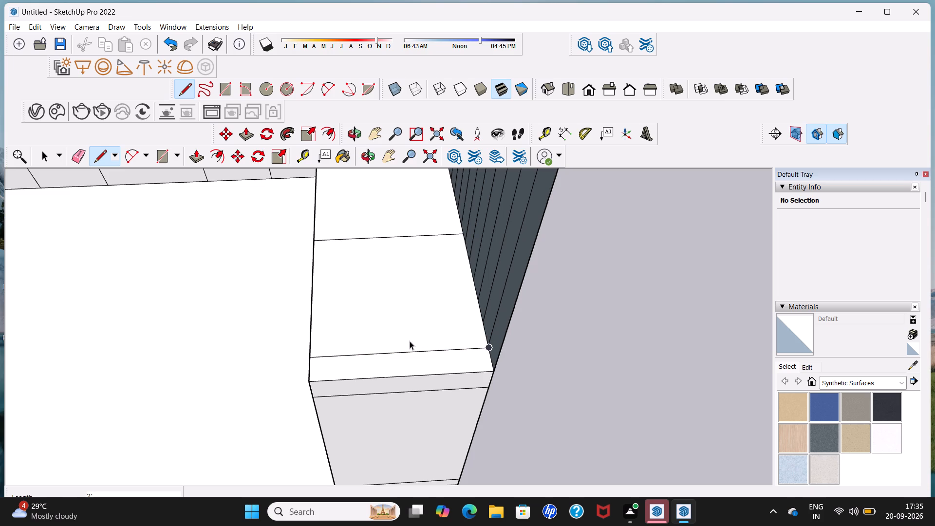
Delete the countertop face between the two cross lines to cut a rectangular opening.
click(398, 317)
key(Delete)
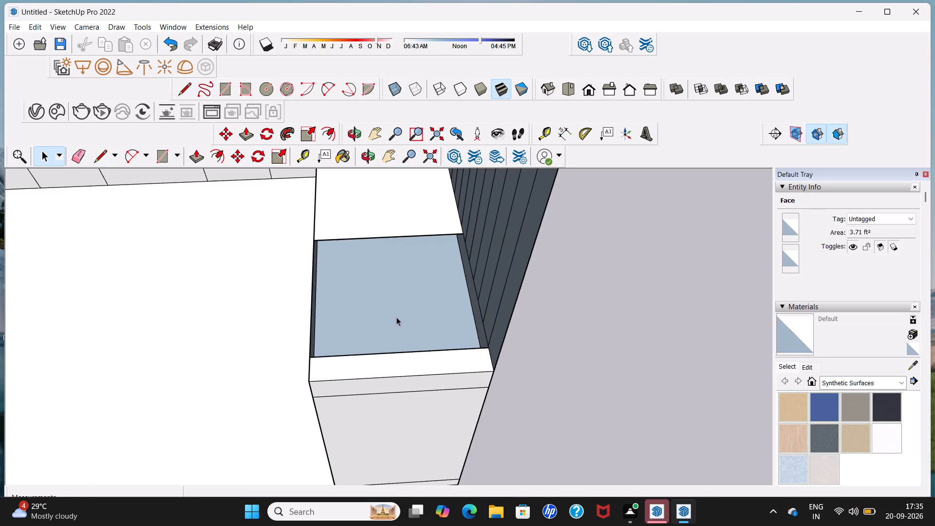
Undo the deletion of the countertop face between the two cross lines.
middle_drag(283, 345, 495, 314)
middle_drag(325, 305, 371, 304)
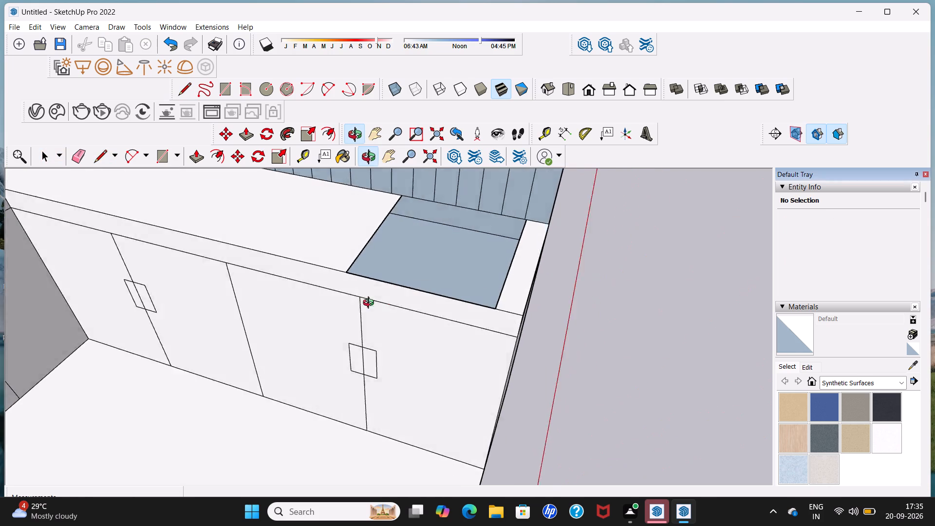
middle_drag(371, 304, 427, 300)
middle_drag(422, 271, 424, 305)
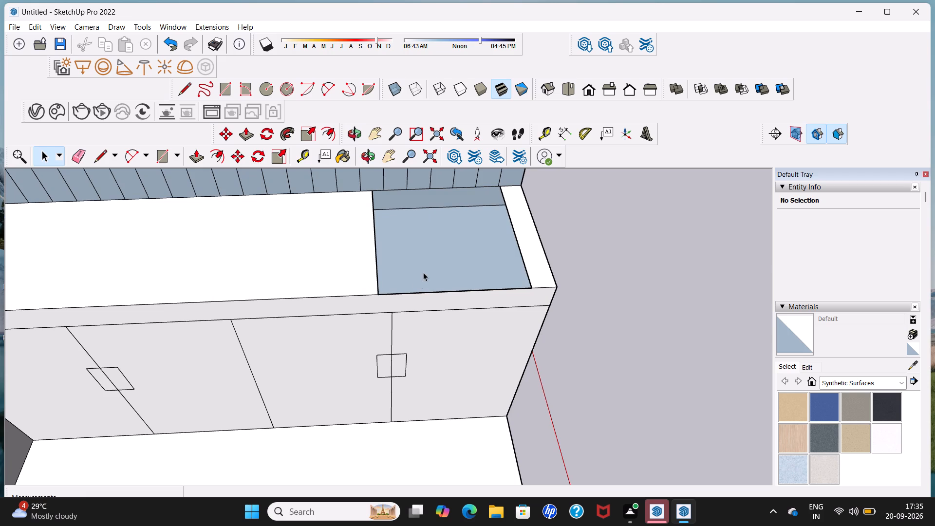
middle_drag(427, 267, 429, 279)
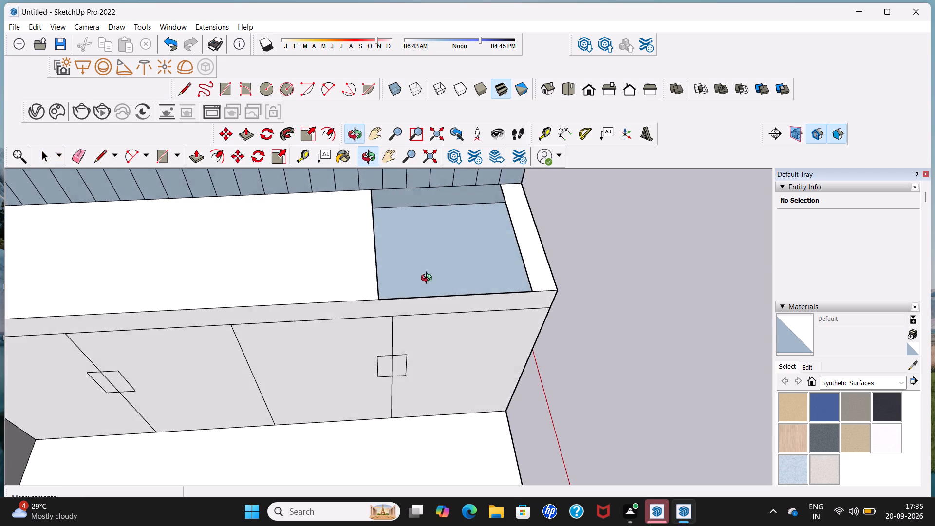
middle_drag(429, 279, 420, 277)
key(ctrl+z)
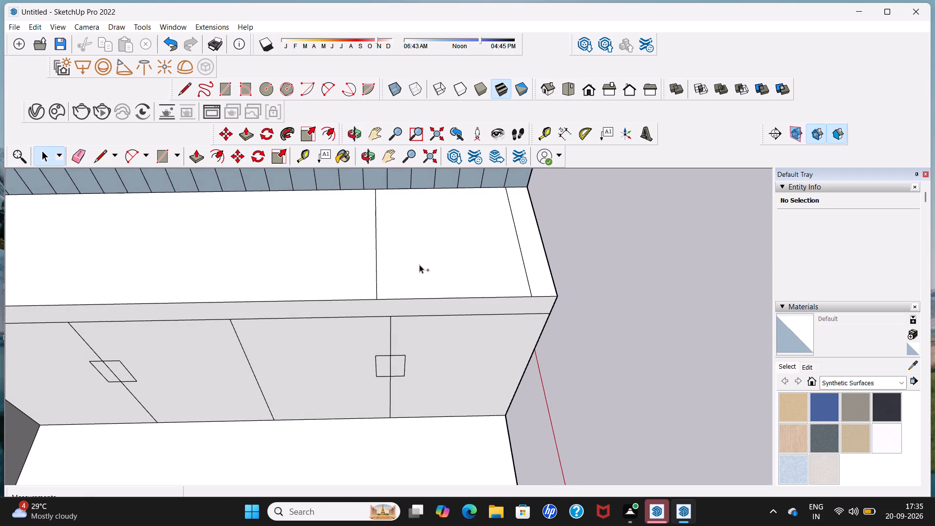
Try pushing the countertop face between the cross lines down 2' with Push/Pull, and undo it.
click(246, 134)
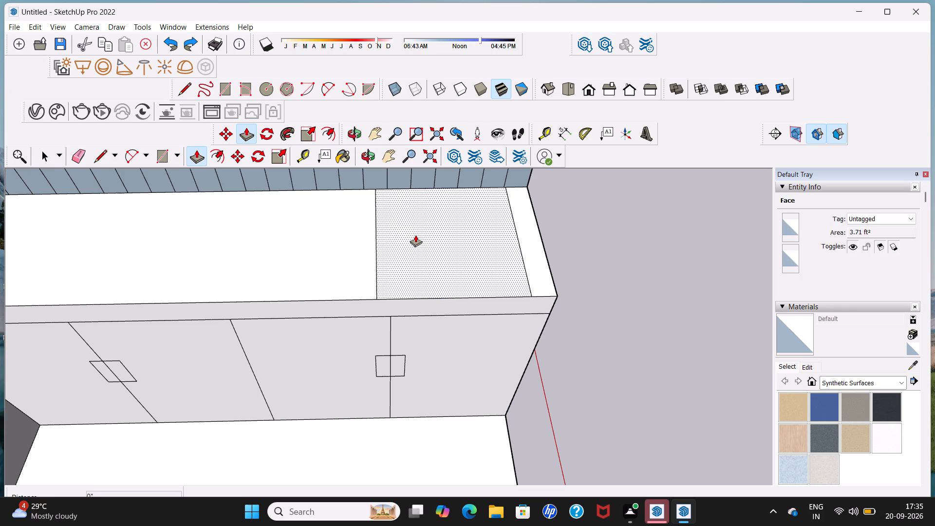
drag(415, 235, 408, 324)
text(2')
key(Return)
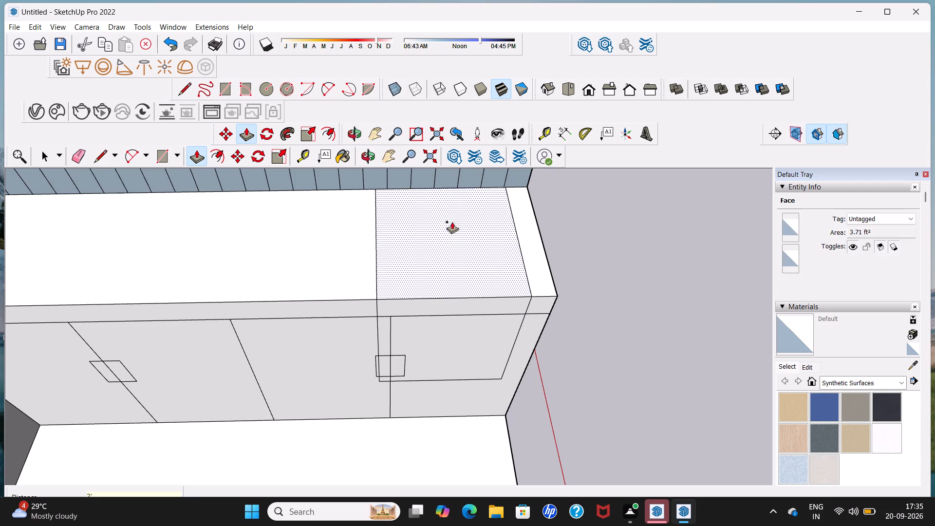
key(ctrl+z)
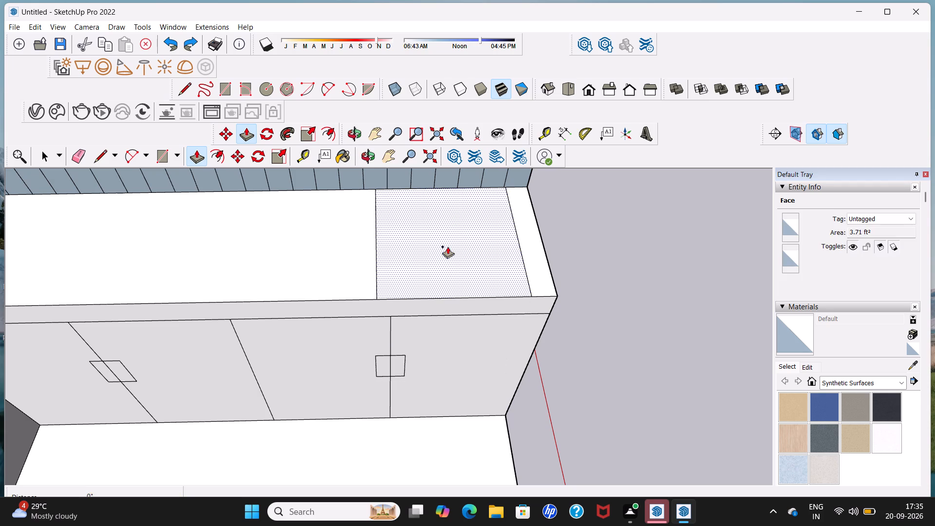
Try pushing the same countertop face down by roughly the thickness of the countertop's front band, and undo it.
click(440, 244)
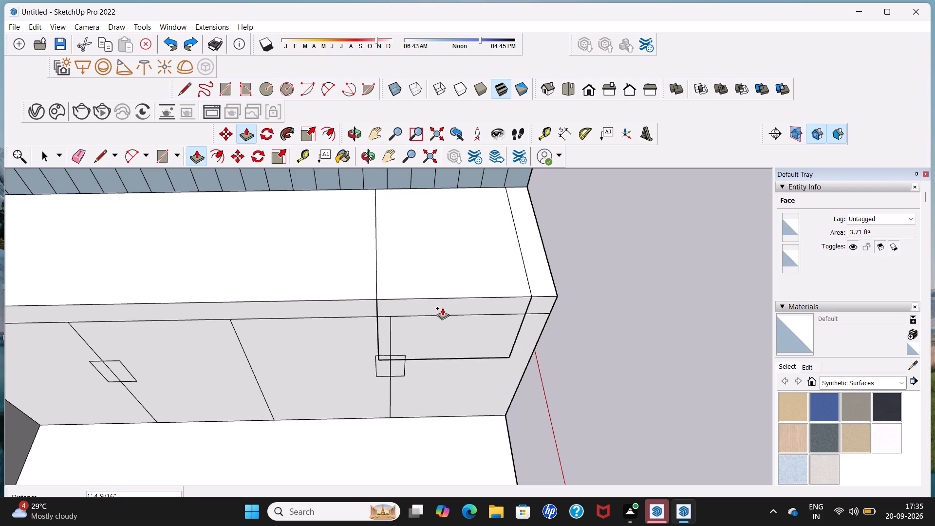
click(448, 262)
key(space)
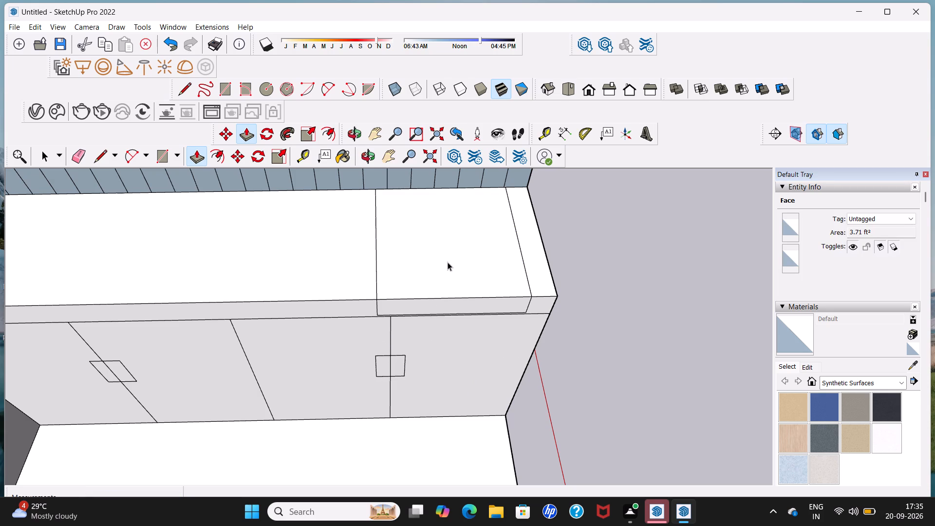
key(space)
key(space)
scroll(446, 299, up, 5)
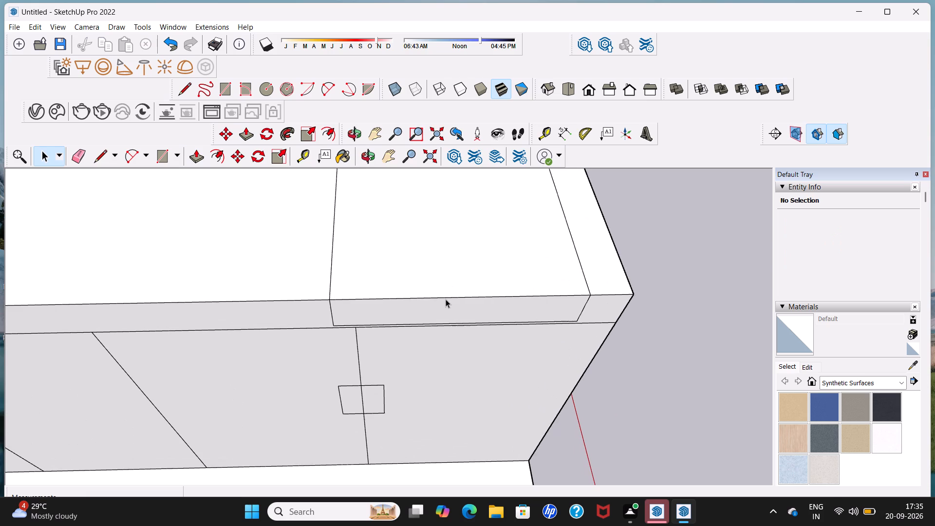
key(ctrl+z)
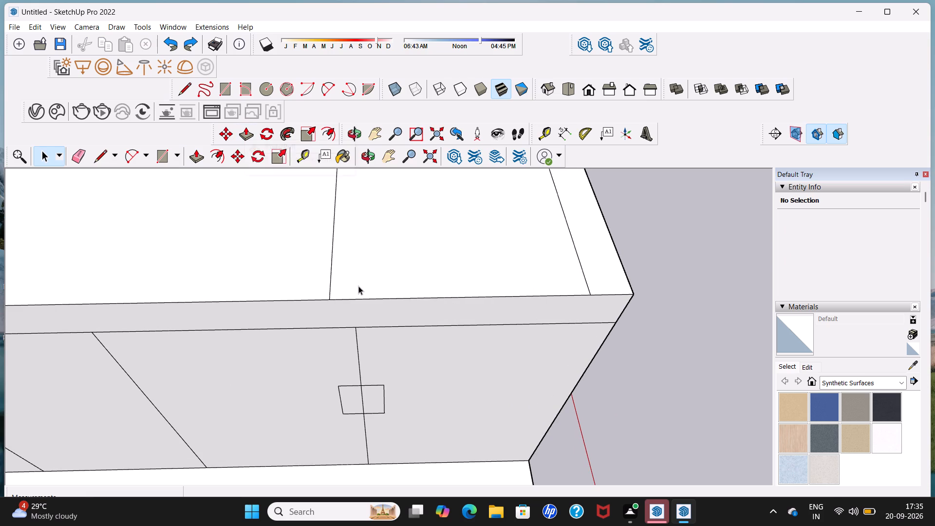
Draw two lines about 4 1/8" long down the countertop's front band, one from the front end of each cross line.
scroll(358, 287, up, 5)
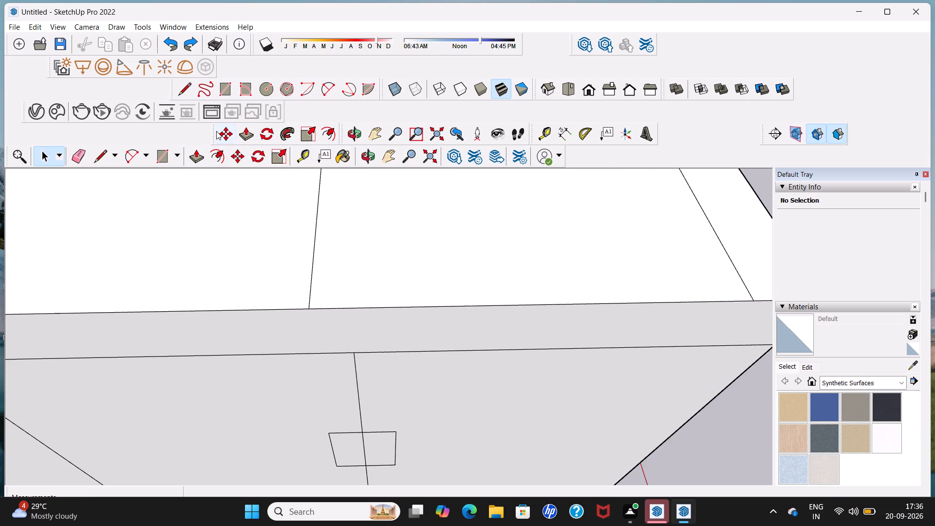
click(182, 92)
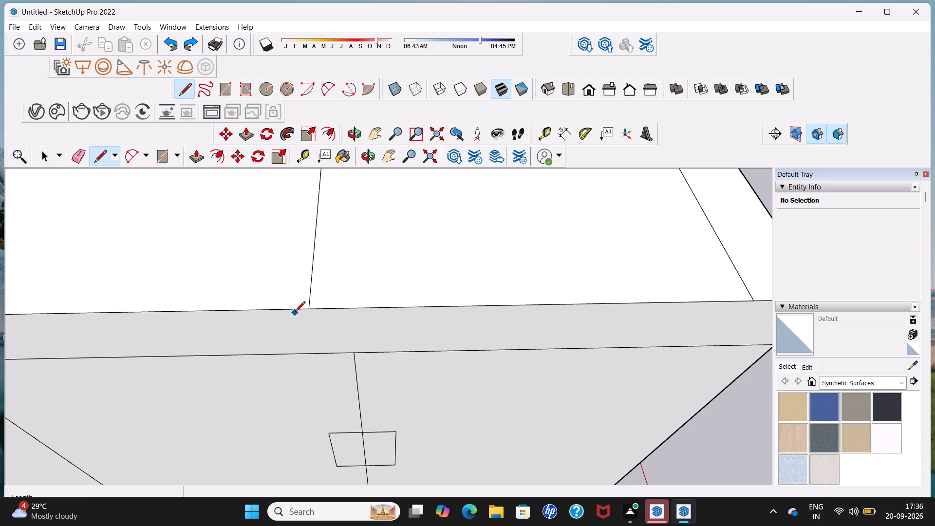
click(303, 309)
click(317, 352)
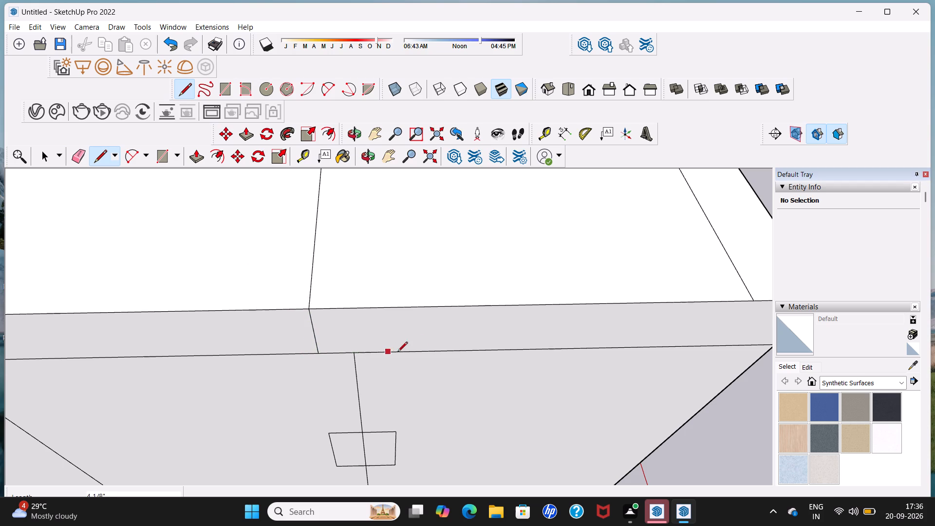
scroll(423, 347, down, 8)
scroll(585, 345, up, 6)
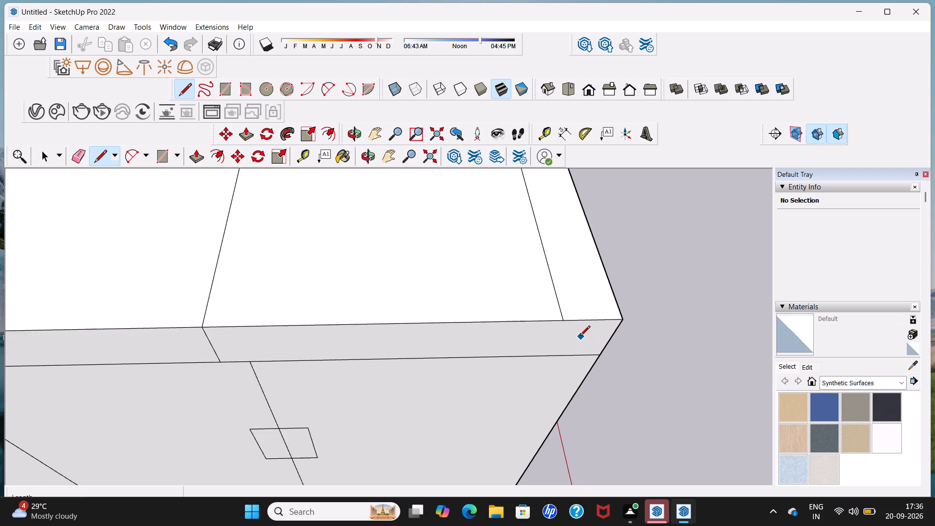
scroll(580, 337, up, 2)
click(561, 318)
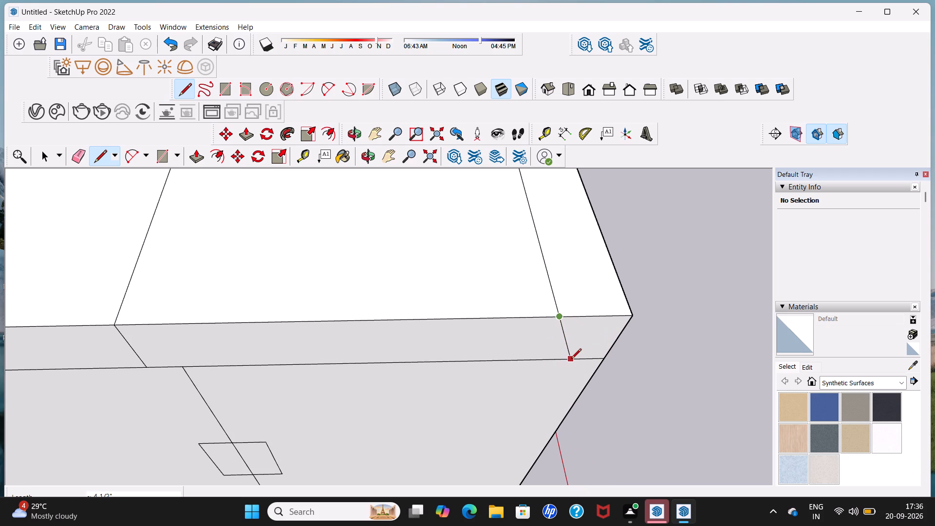
click(545, 362)
scroll(545, 362, down, 9)
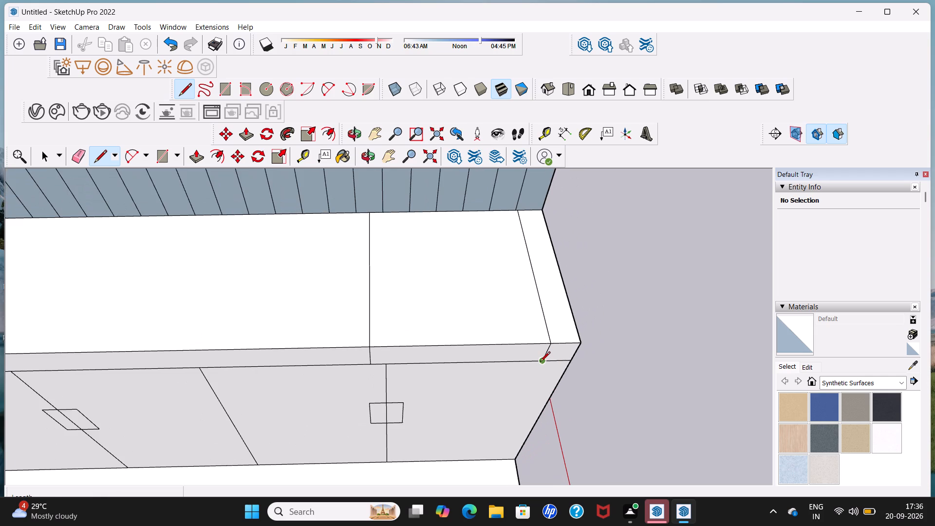
key(space)
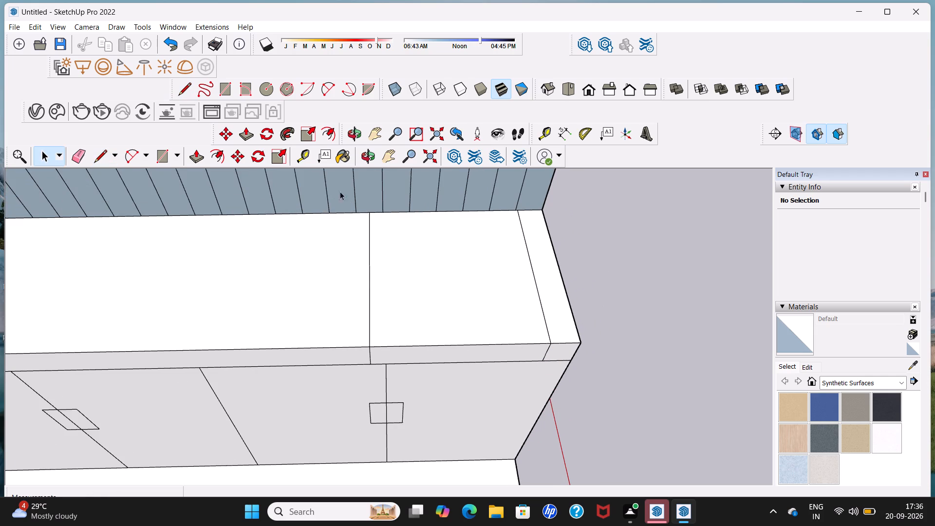
Push the countertop face between the cross lines down 2' with Push/Pull.
click(250, 134)
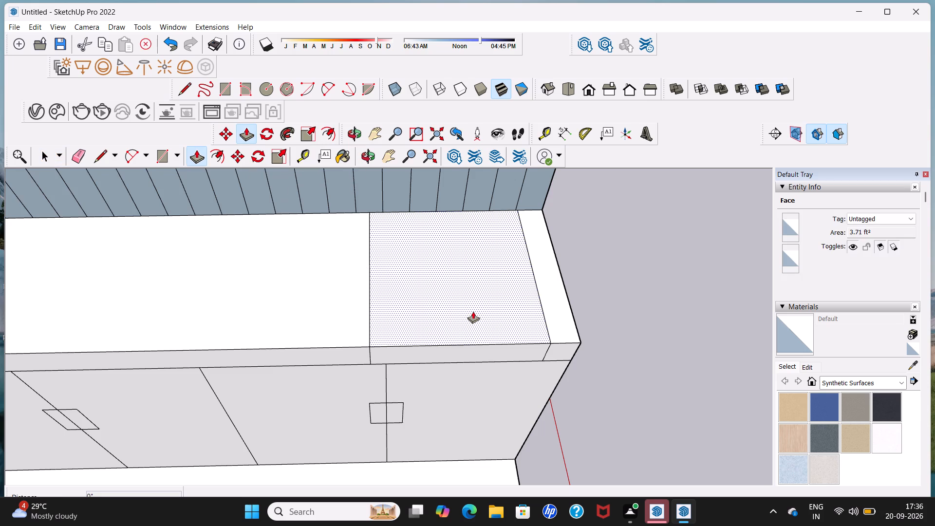
click(473, 311)
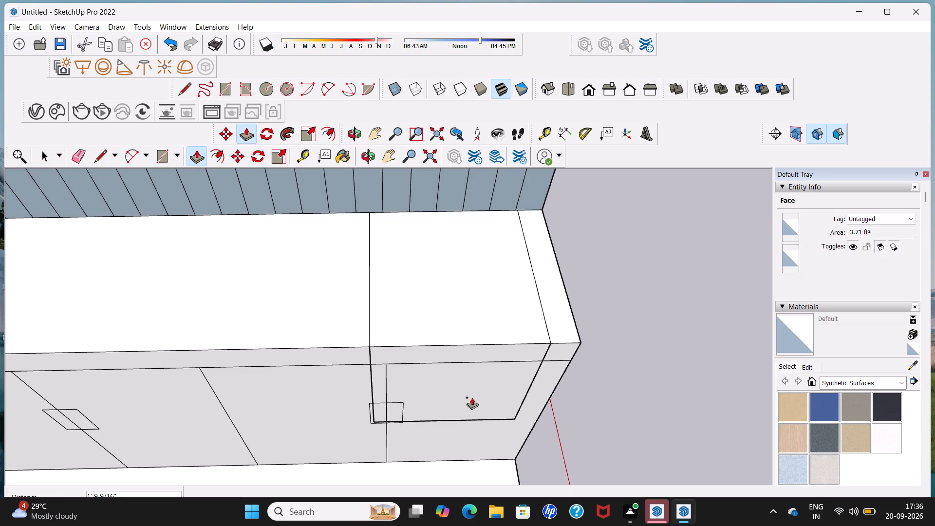
key(2)
key(apostrophe)
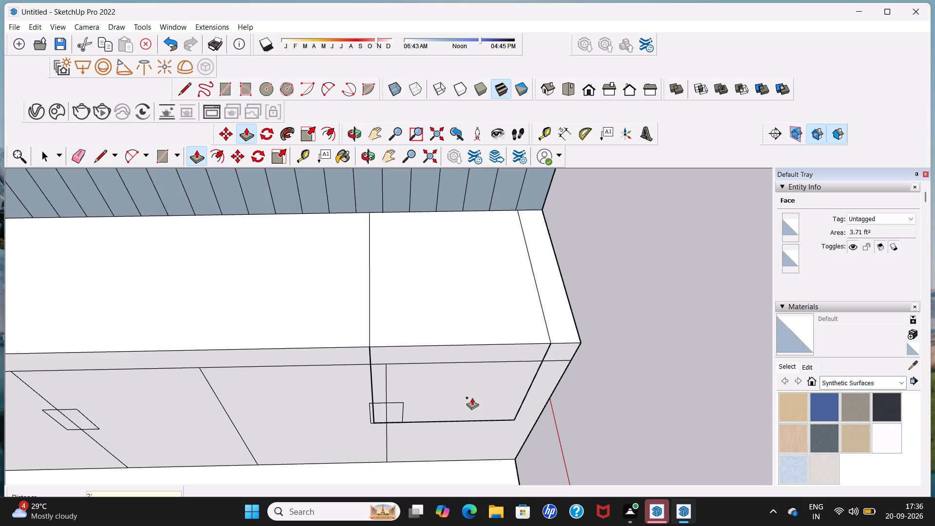
key(Return)
key(space)
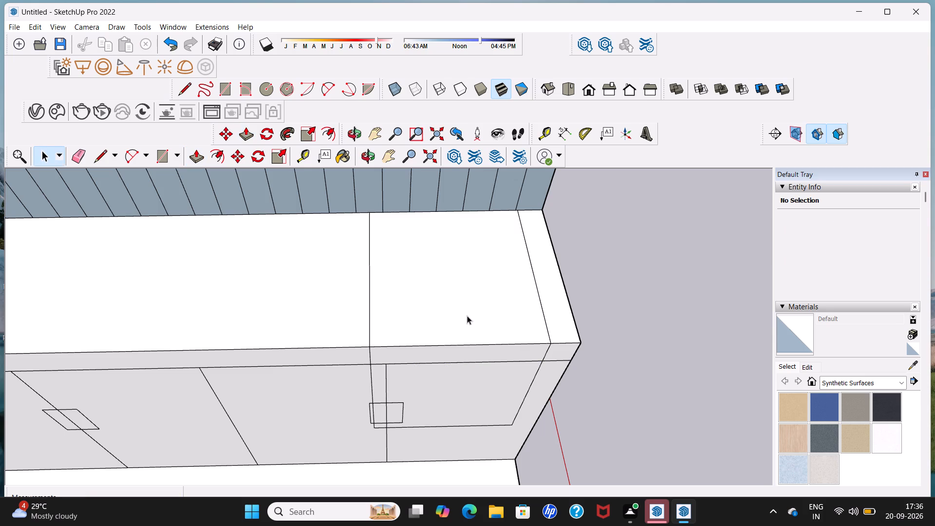
Delete the countertop face left over the 2' recess between the cross lines.
click(467, 316)
key(Delete)
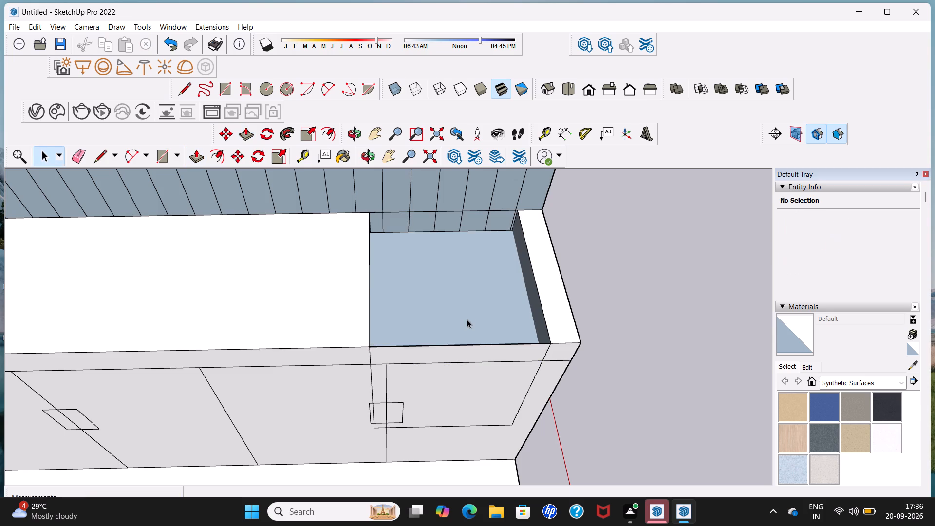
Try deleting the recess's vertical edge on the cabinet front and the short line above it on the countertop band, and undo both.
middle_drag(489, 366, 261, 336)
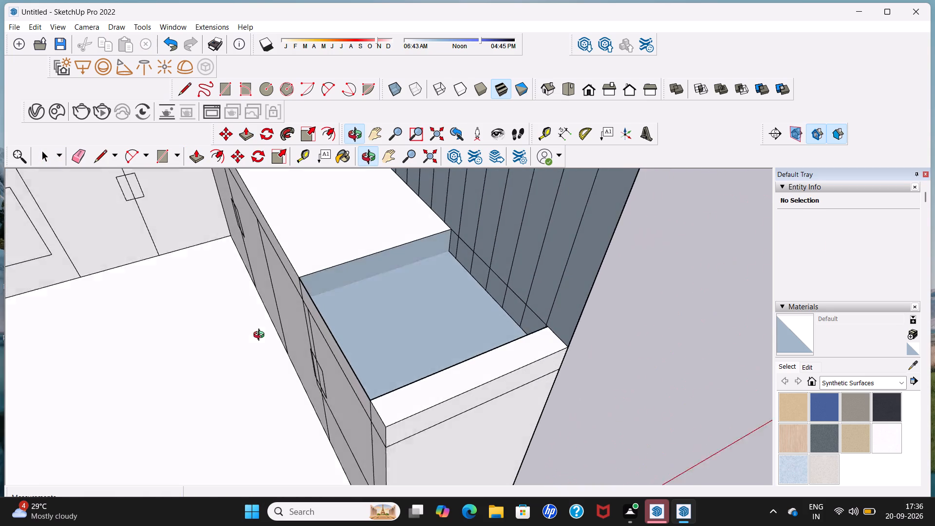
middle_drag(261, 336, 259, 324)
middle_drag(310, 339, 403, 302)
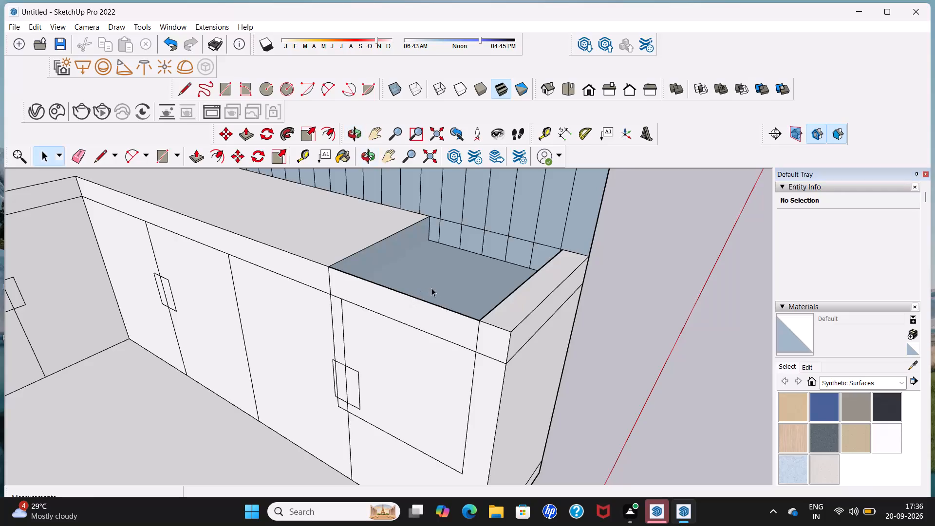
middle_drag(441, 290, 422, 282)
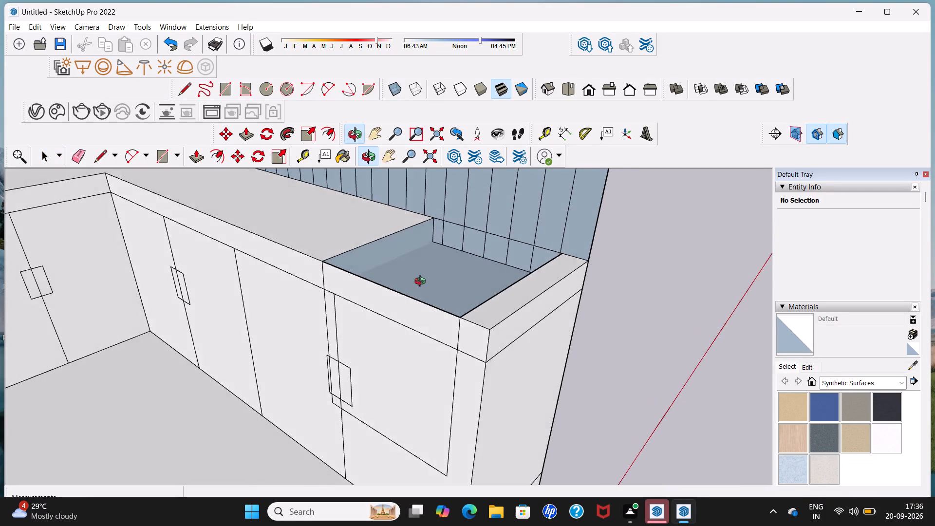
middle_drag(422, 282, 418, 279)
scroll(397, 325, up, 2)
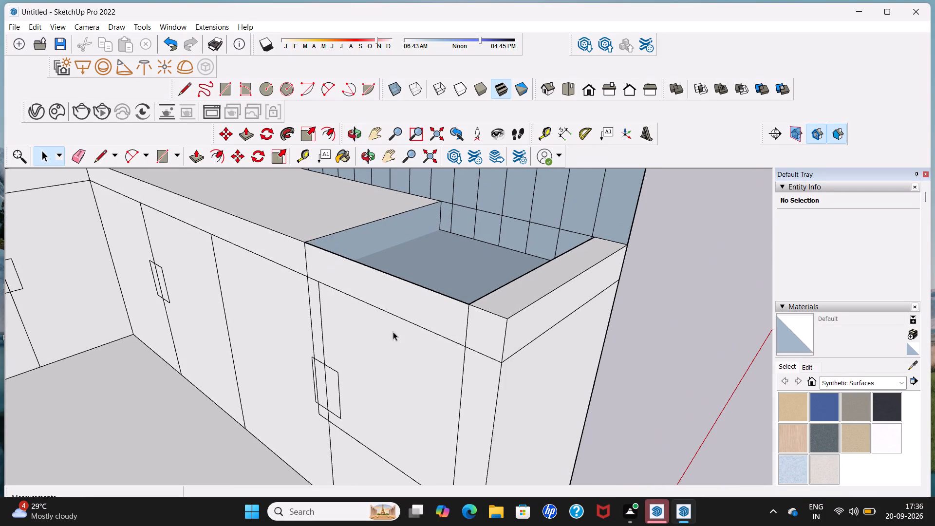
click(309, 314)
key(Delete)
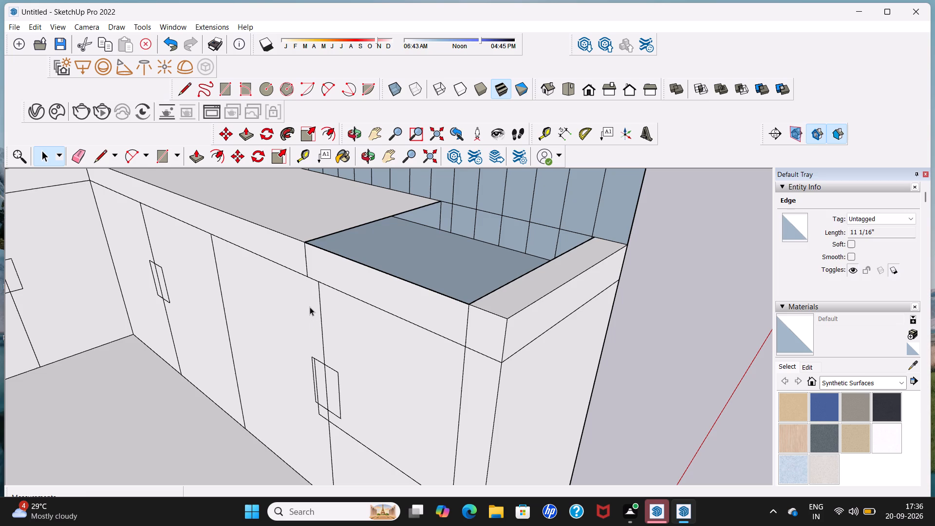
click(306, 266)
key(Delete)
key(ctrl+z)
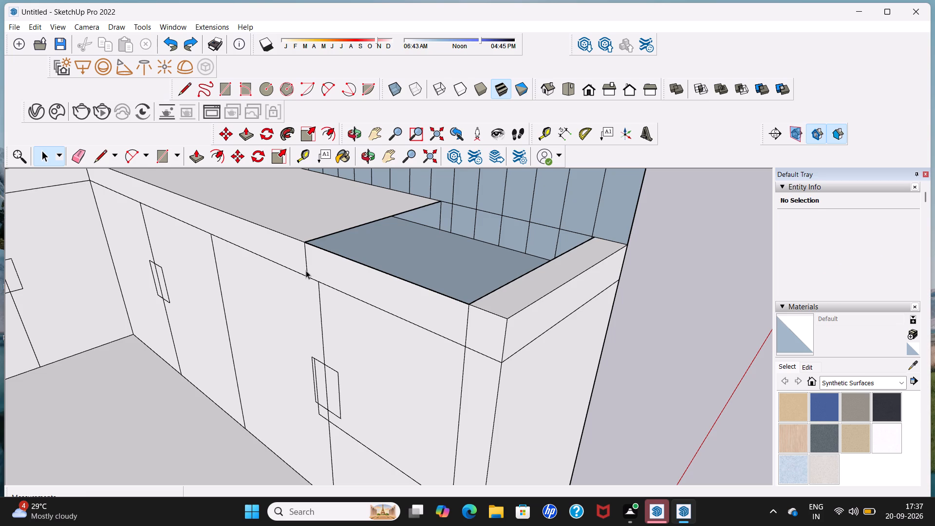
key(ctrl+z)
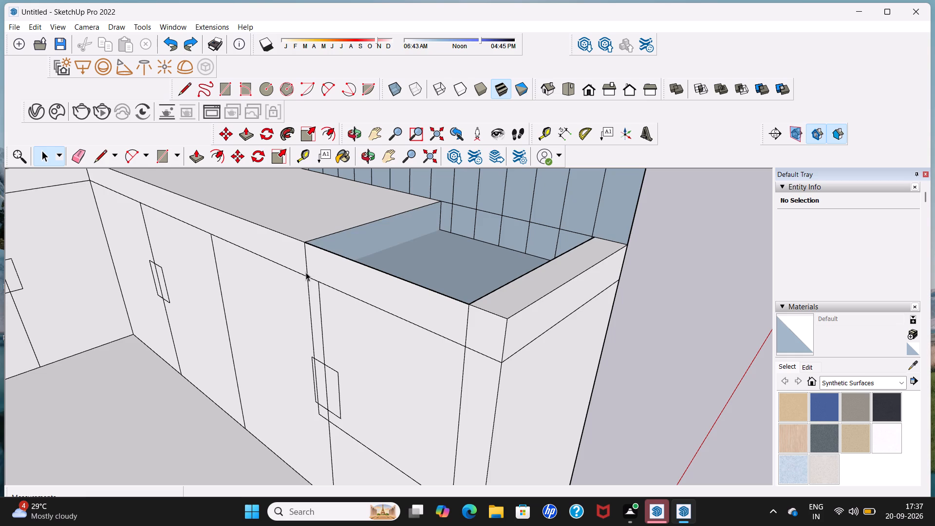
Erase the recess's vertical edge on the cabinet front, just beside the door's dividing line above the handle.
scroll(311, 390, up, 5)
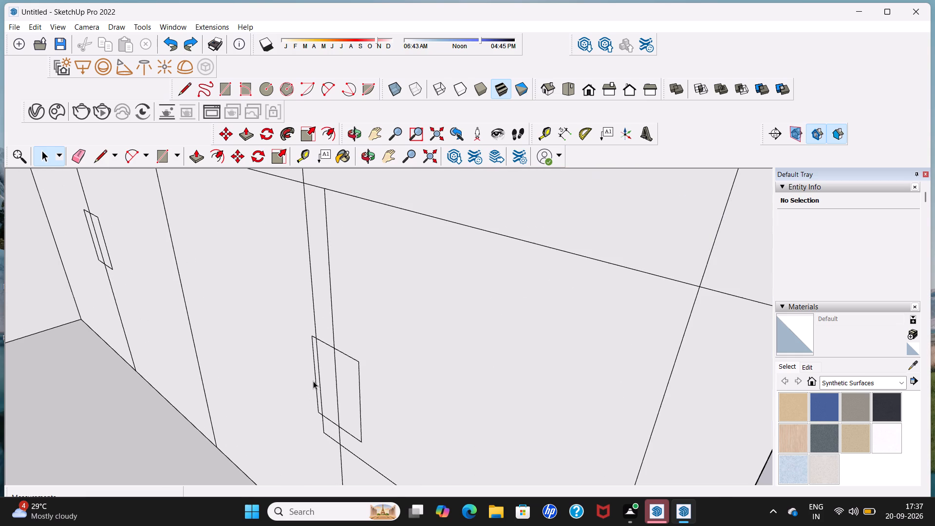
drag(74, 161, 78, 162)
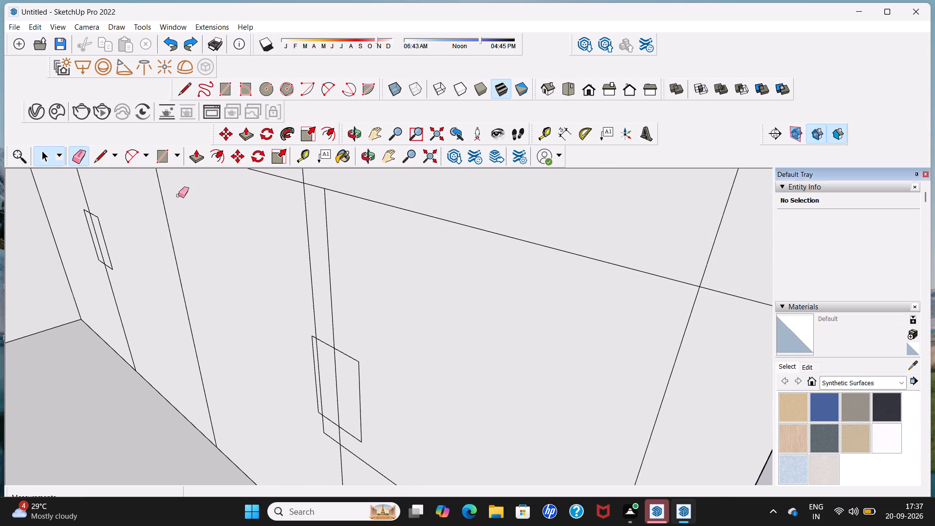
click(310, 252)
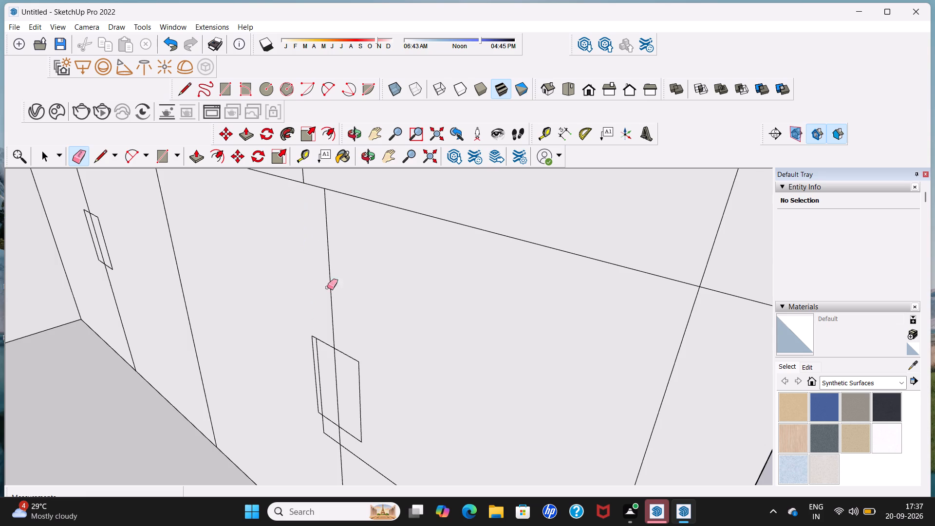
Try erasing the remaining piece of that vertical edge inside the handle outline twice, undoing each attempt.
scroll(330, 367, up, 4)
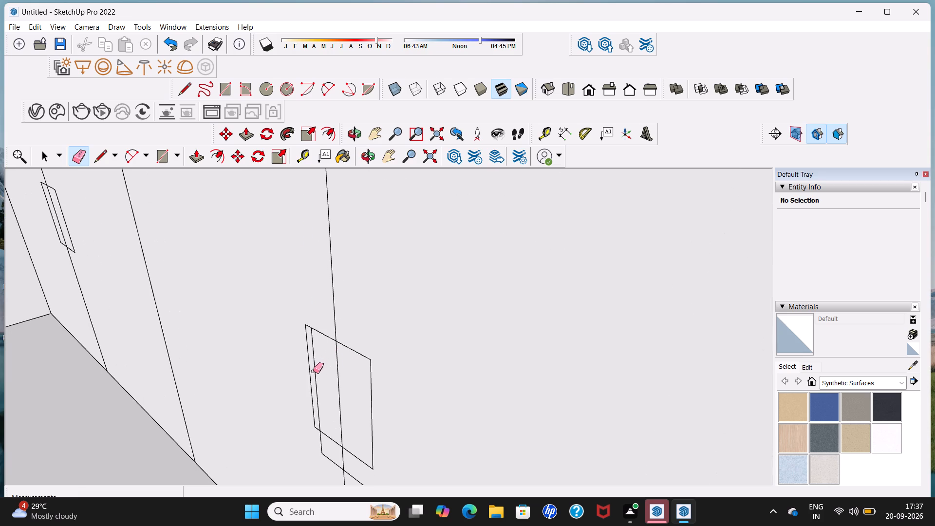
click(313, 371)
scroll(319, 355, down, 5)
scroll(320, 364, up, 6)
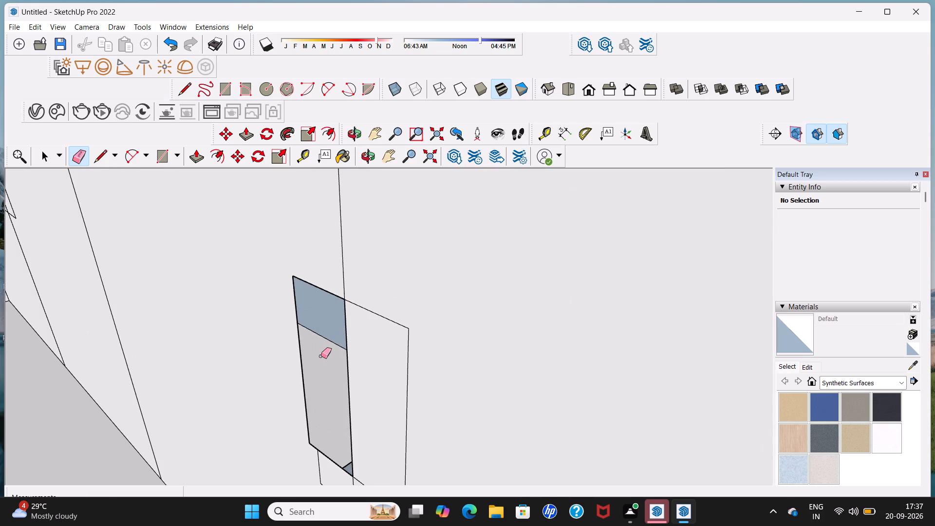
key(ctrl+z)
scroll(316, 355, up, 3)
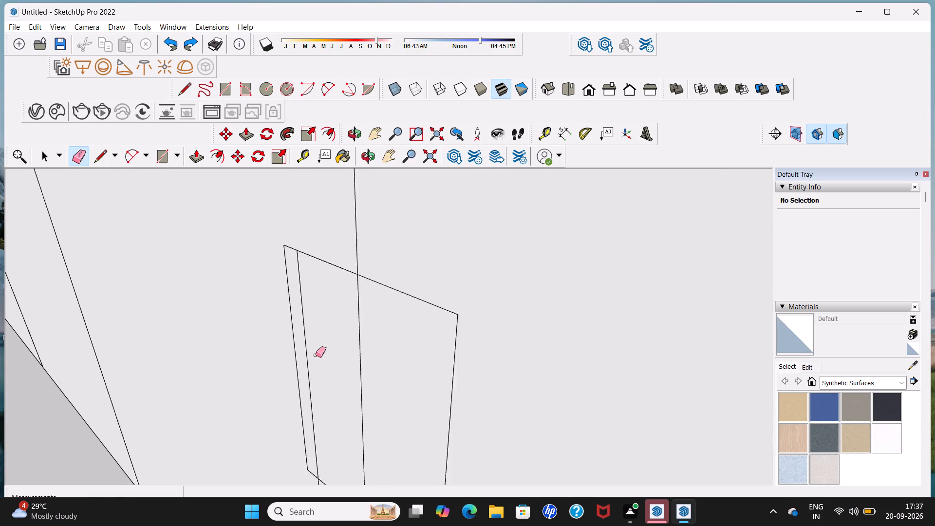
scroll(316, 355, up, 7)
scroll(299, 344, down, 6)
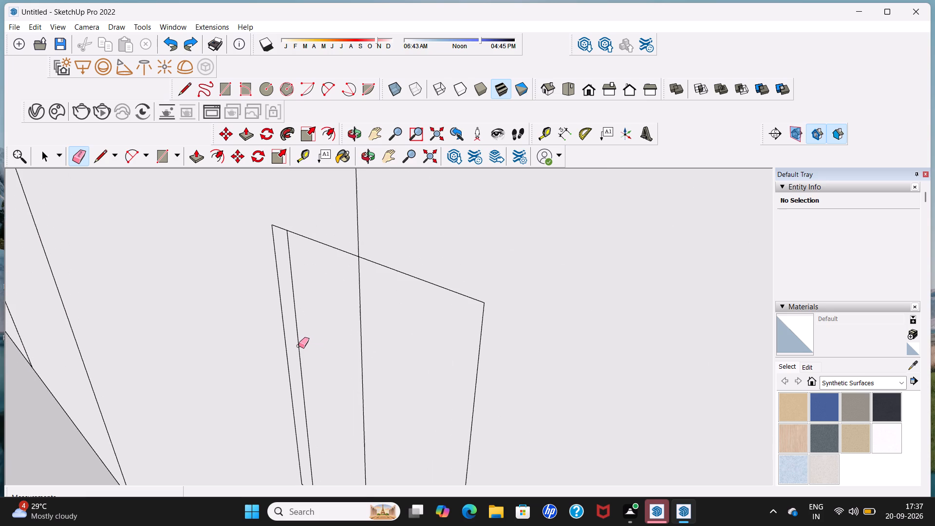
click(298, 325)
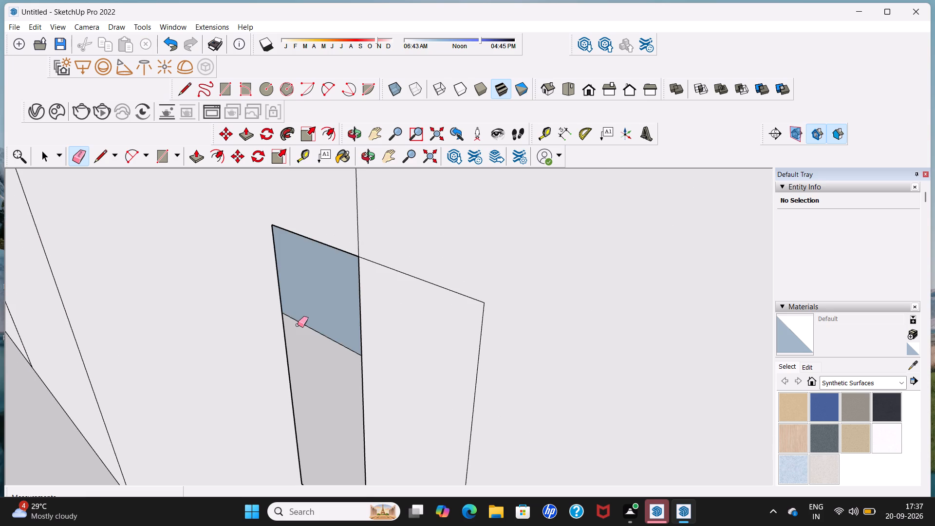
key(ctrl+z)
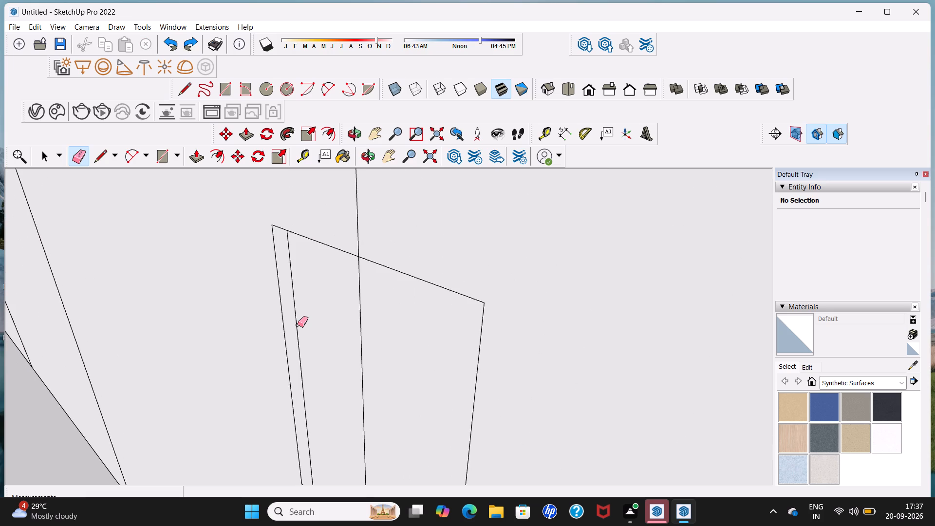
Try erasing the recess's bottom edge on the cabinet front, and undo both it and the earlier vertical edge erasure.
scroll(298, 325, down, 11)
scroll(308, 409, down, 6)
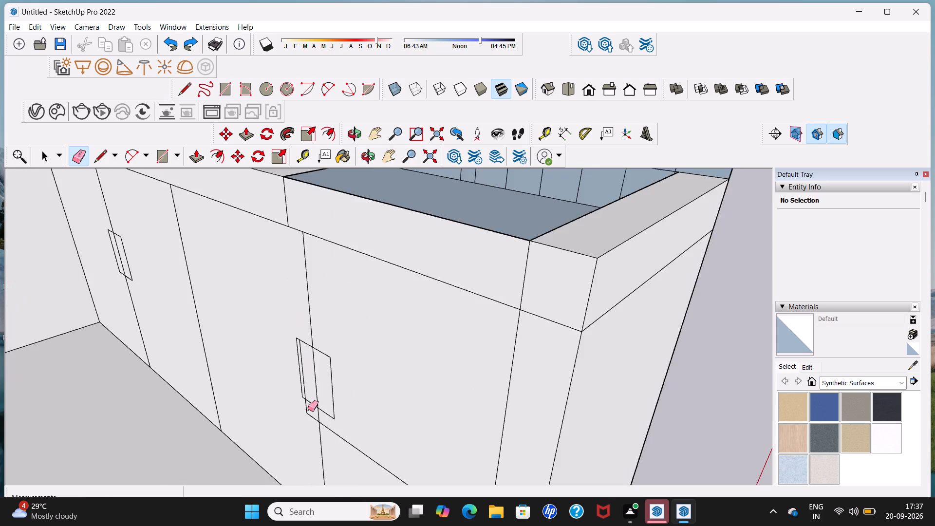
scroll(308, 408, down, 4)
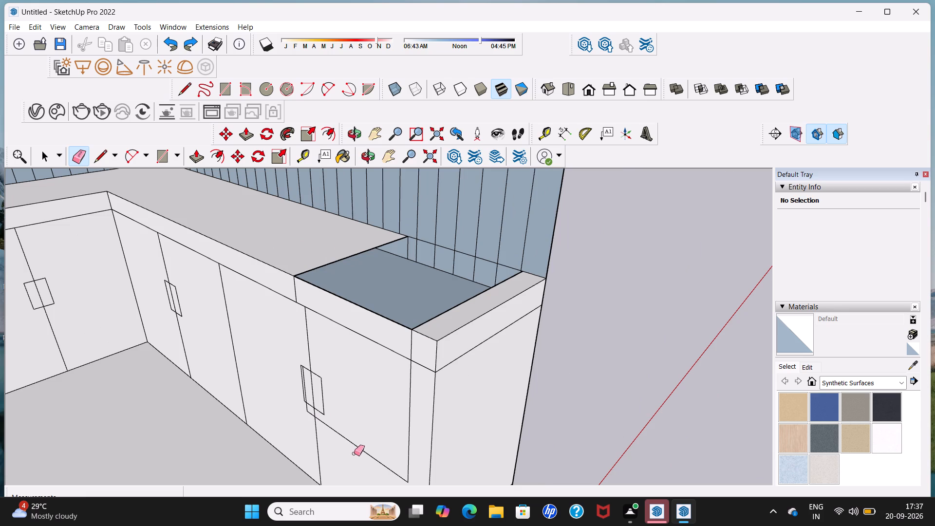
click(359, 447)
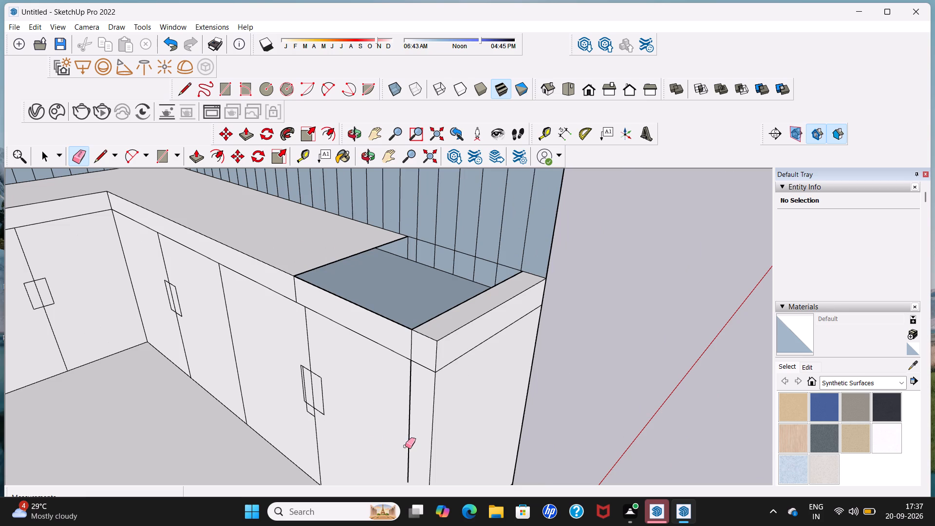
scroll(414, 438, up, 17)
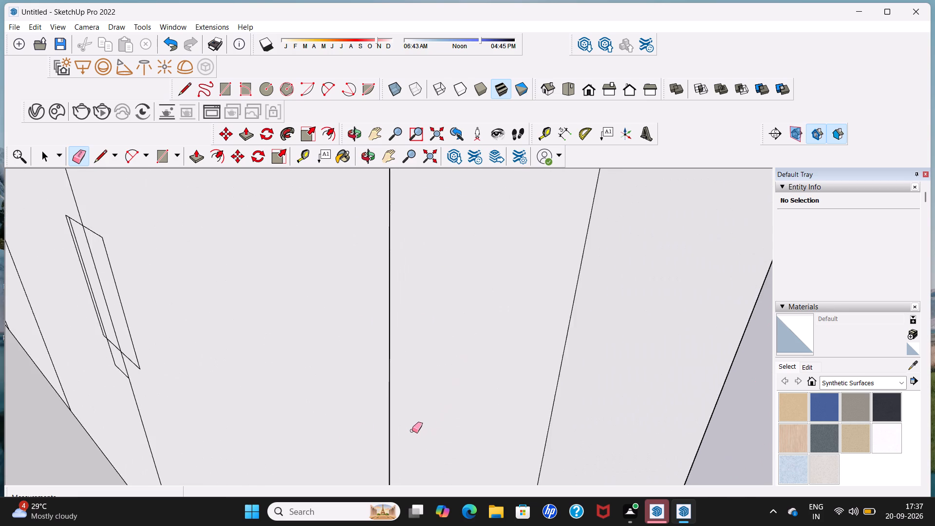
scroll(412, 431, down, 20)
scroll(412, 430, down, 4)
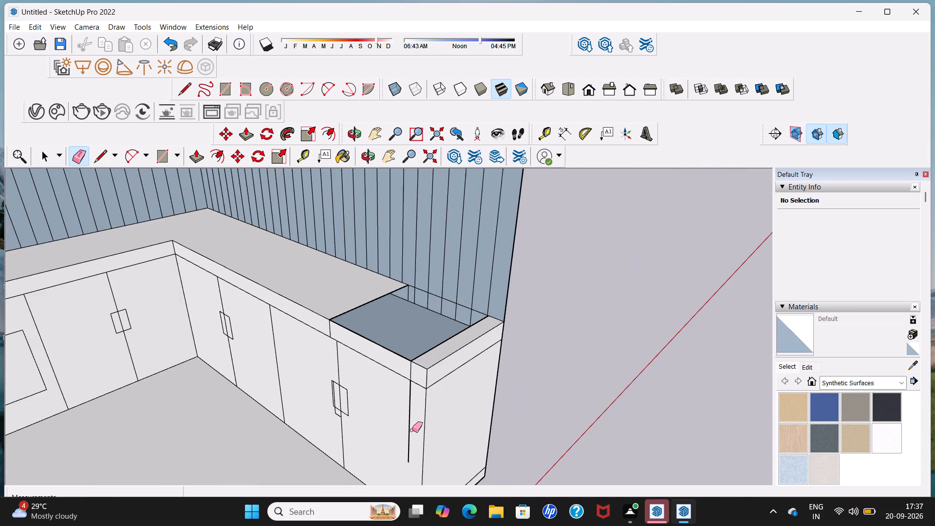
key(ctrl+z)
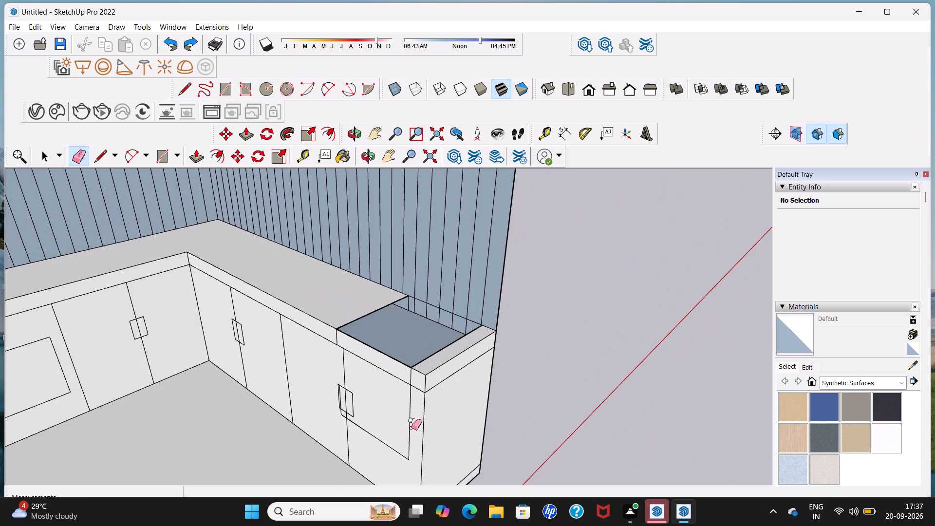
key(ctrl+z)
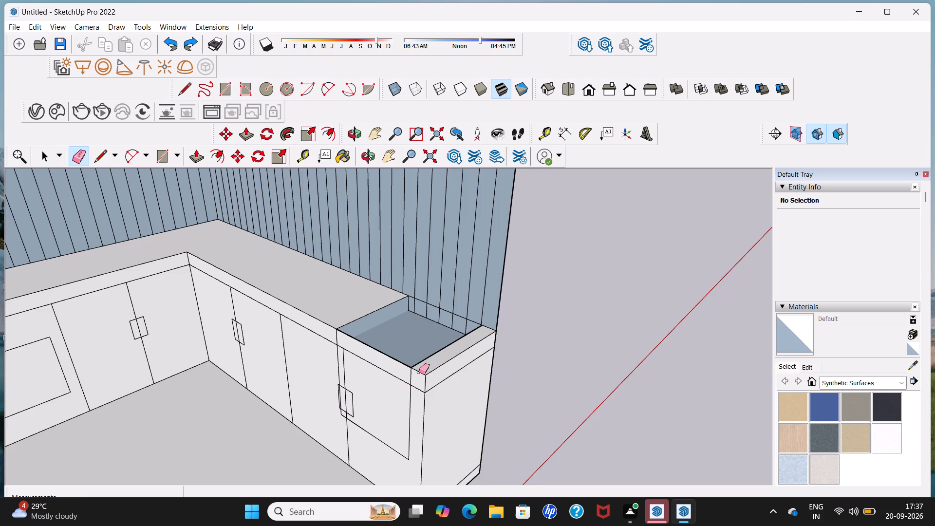
Draw a line about 1' 10 5/16" along the bottom of the recess's back wall, from corner to corner.
scroll(412, 365, up, 1)
middle_drag(412, 365, 475, 379)
middle_drag(370, 358, 371, 358)
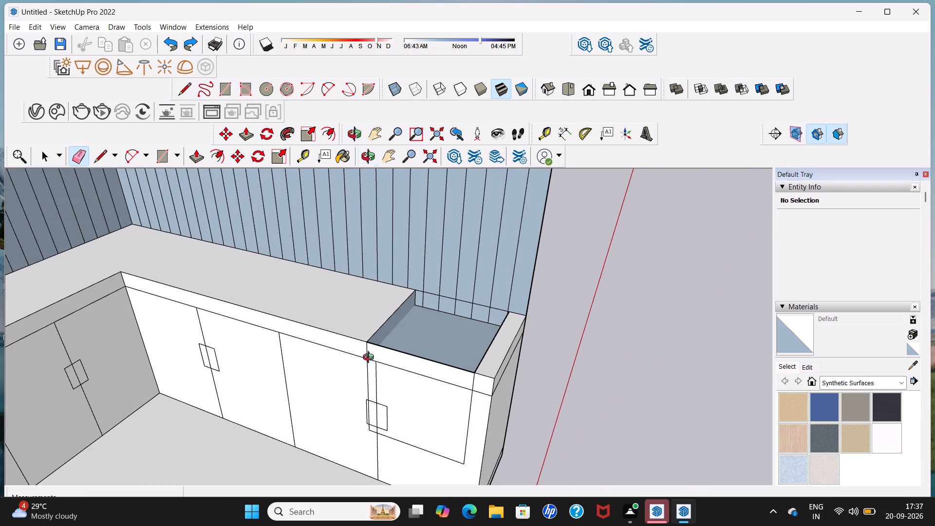
middle_drag(371, 358, 444, 415)
scroll(374, 362, down, 1)
middle_drag(438, 369, 439, 382)
scroll(439, 366, up, 1)
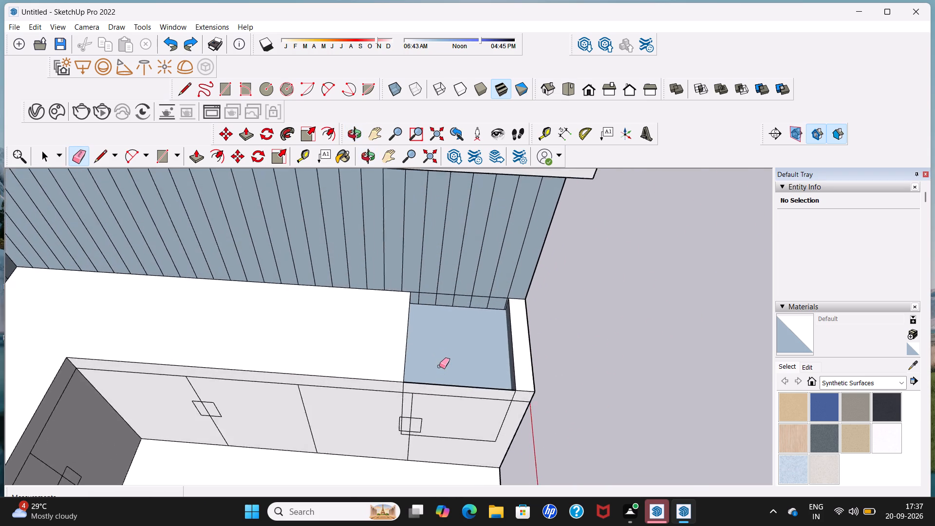
scroll(439, 366, up, 4)
middle_drag(439, 362, 452, 326)
key(space)
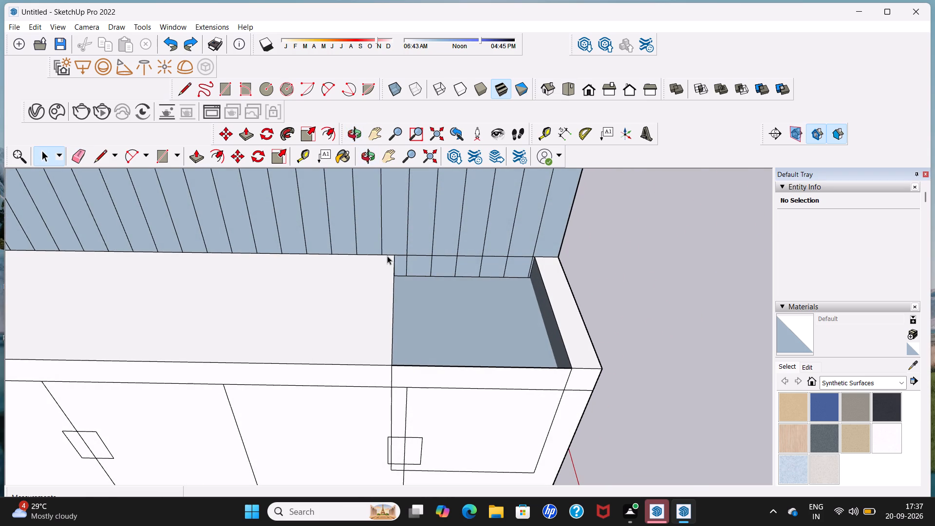
click(188, 90)
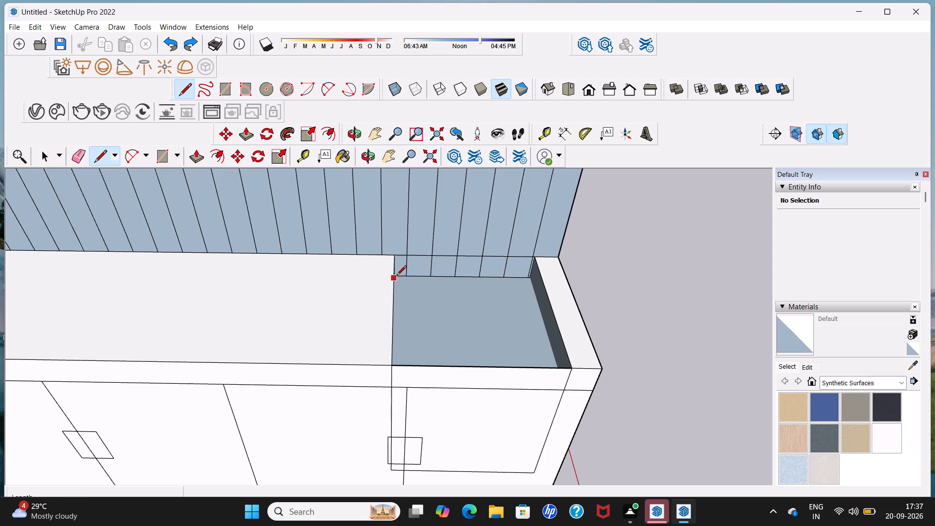
middle_drag(396, 276, 327, 284)
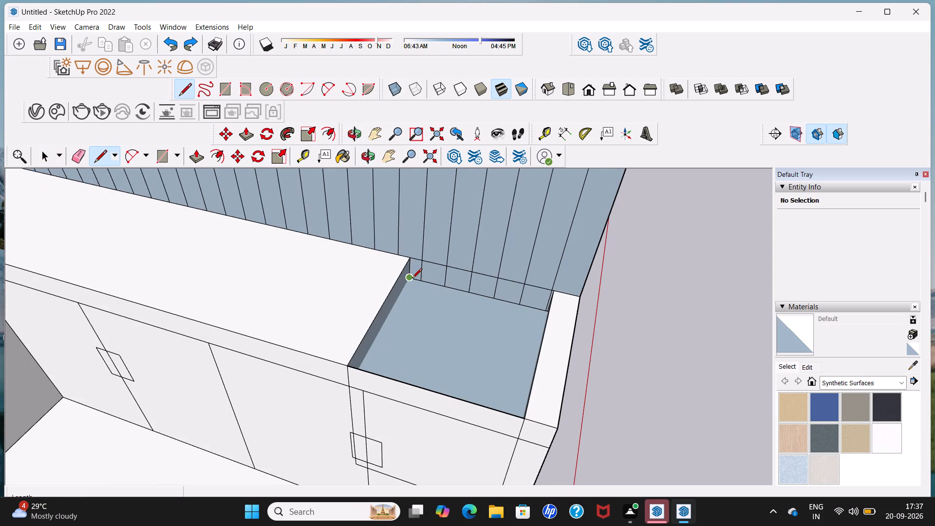
click(412, 279)
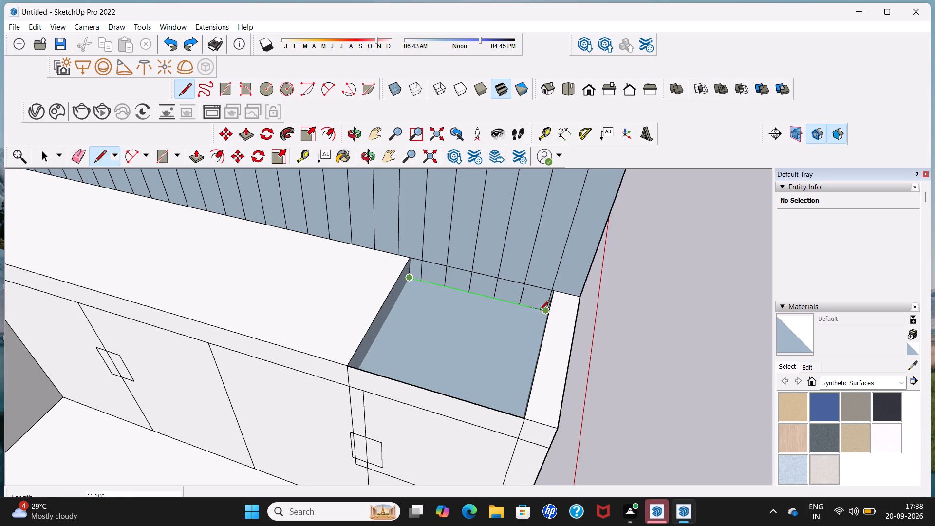
middle_drag(539, 311, 575, 301)
scroll(542, 295, up, 6)
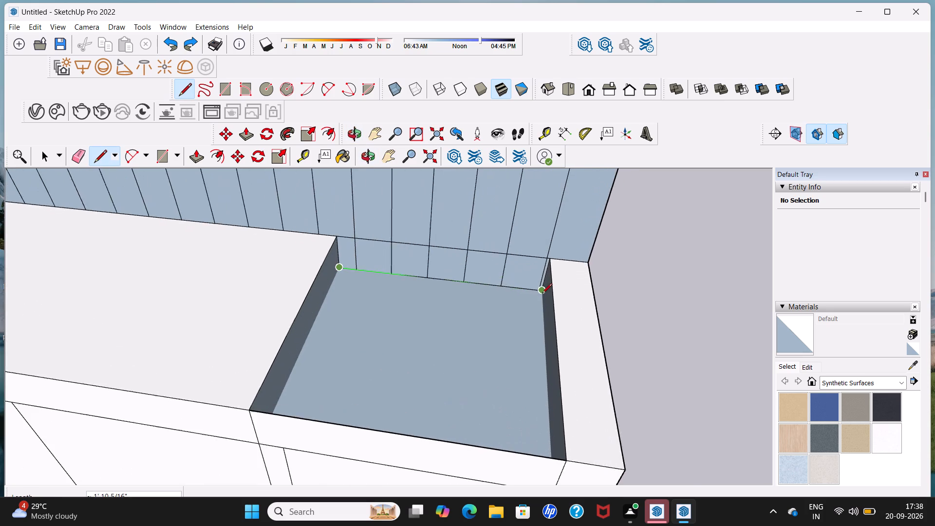
scroll(542, 294, up, 4)
click(544, 289)
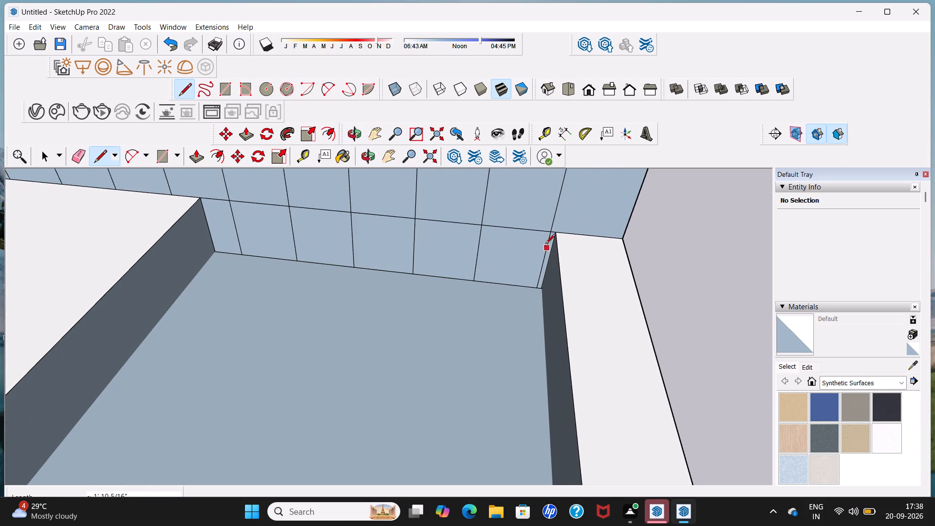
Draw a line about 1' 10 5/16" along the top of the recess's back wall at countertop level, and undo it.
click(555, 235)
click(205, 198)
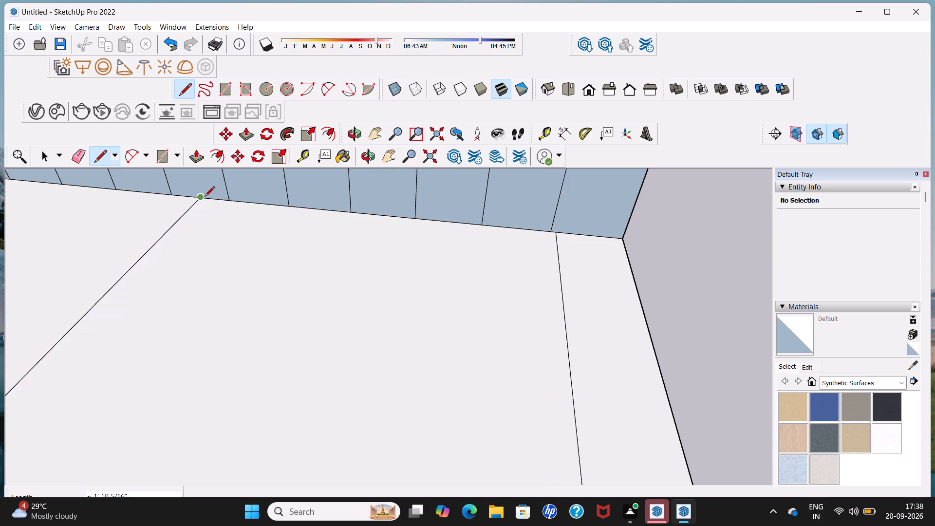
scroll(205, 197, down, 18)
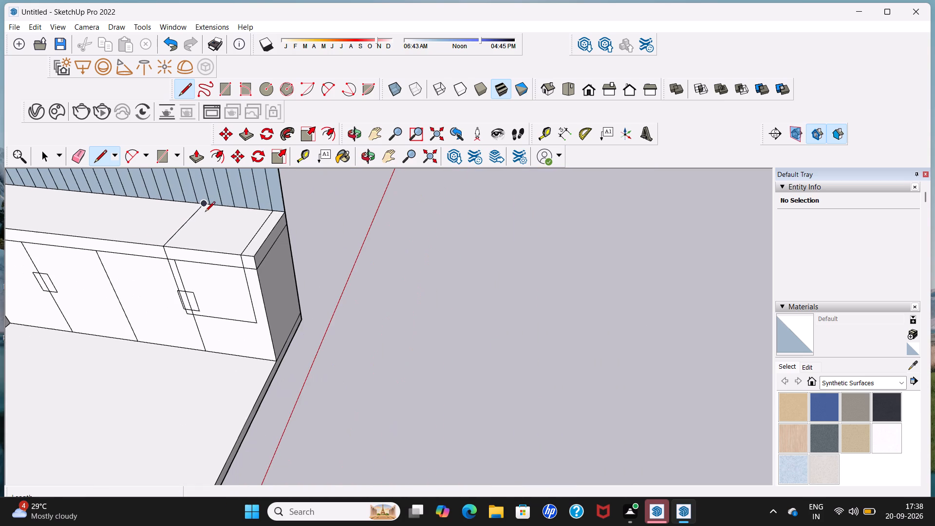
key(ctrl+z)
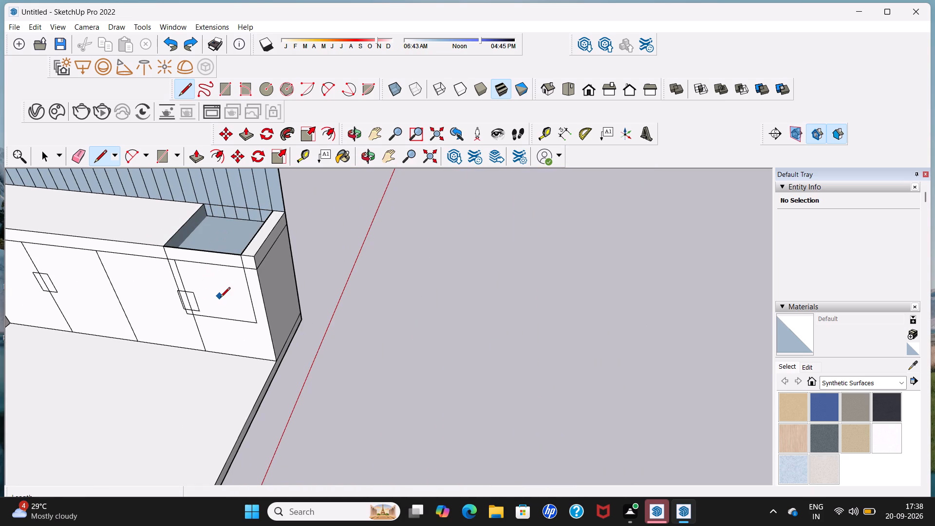
Erase the vertical groove lines on the recess's back wall, including the thin one beside the end corner.
scroll(225, 237, up, 13)
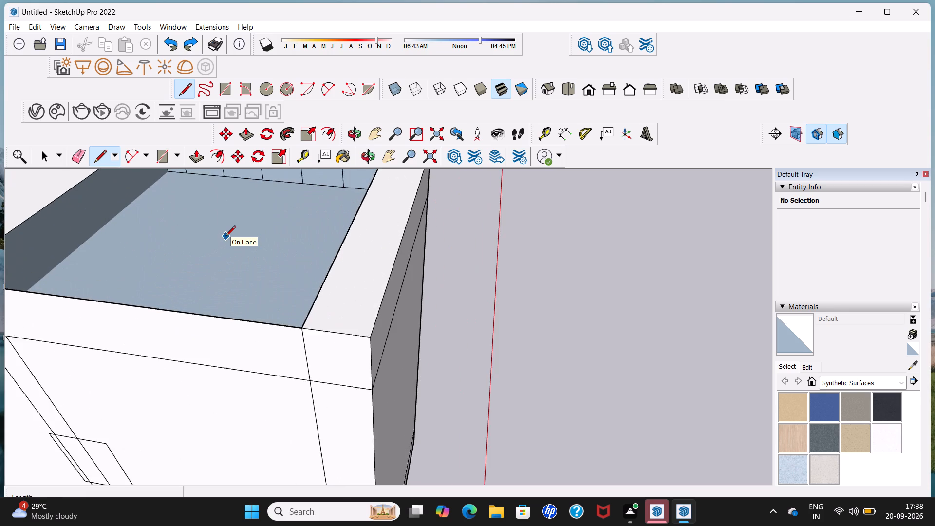
scroll(225, 237, up, 5)
scroll(225, 237, down, 20)
scroll(225, 237, down, 4)
middle_drag(216, 287, 271, 196)
middle_drag(220, 280, 251, 272)
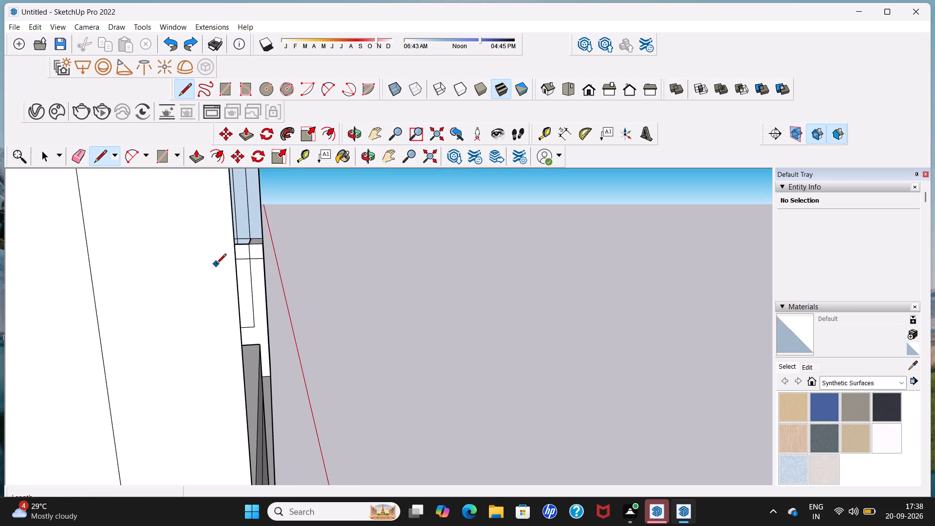
middle_drag(256, 255, 235, 266)
middle_drag(212, 252, 223, 281)
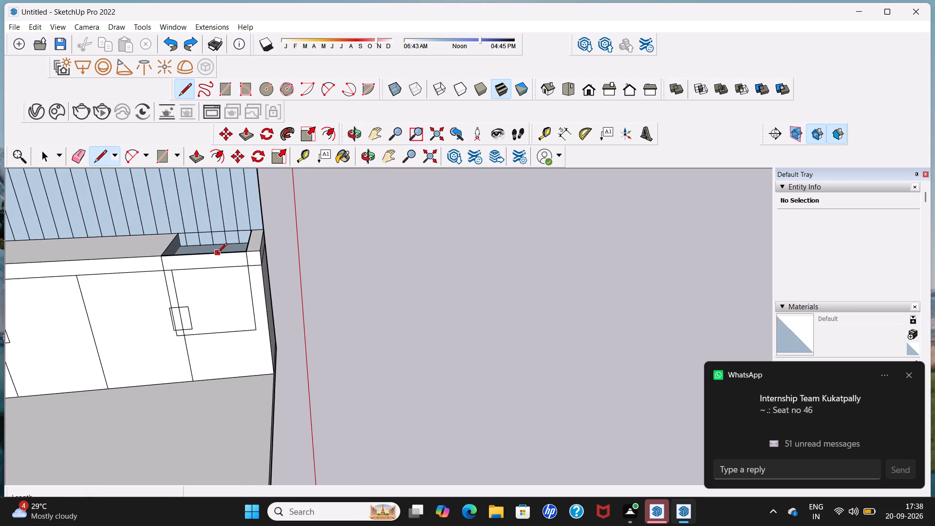
scroll(217, 249, up, 8)
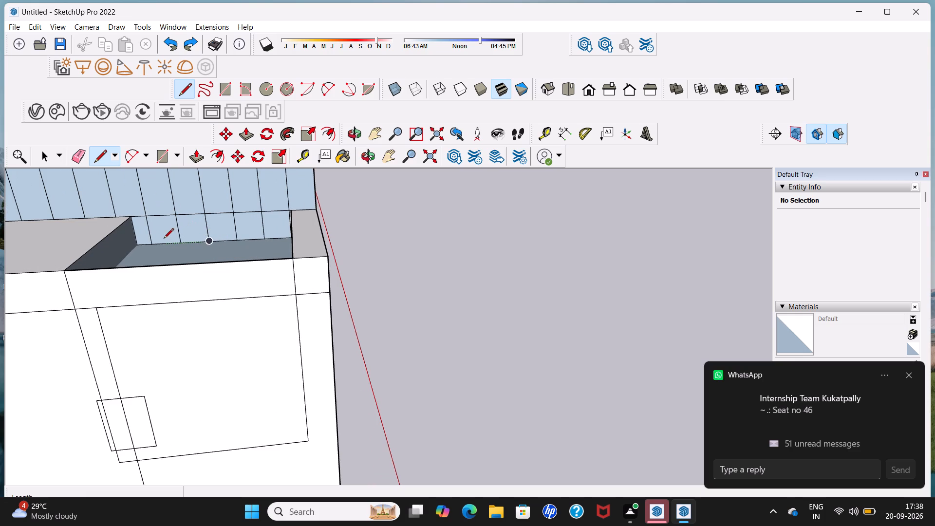
key(space)
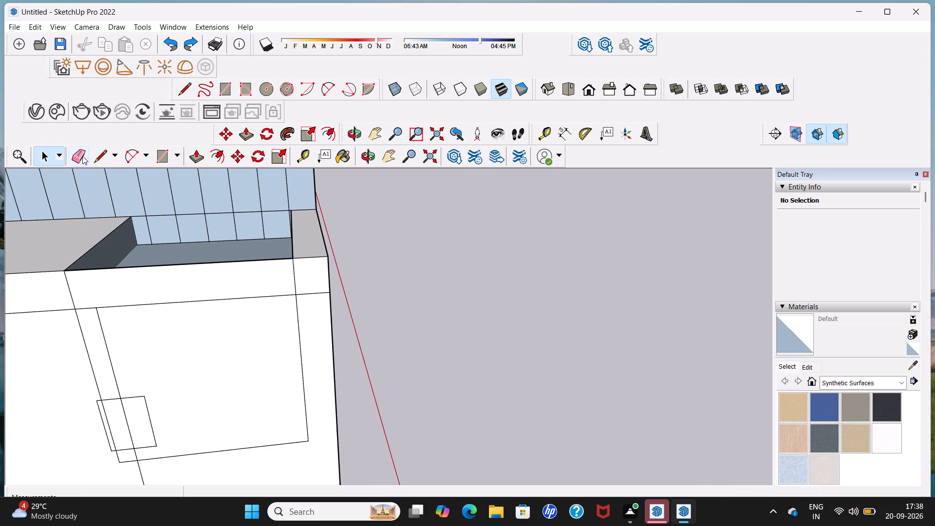
click(82, 156)
drag(149, 233, 262, 232)
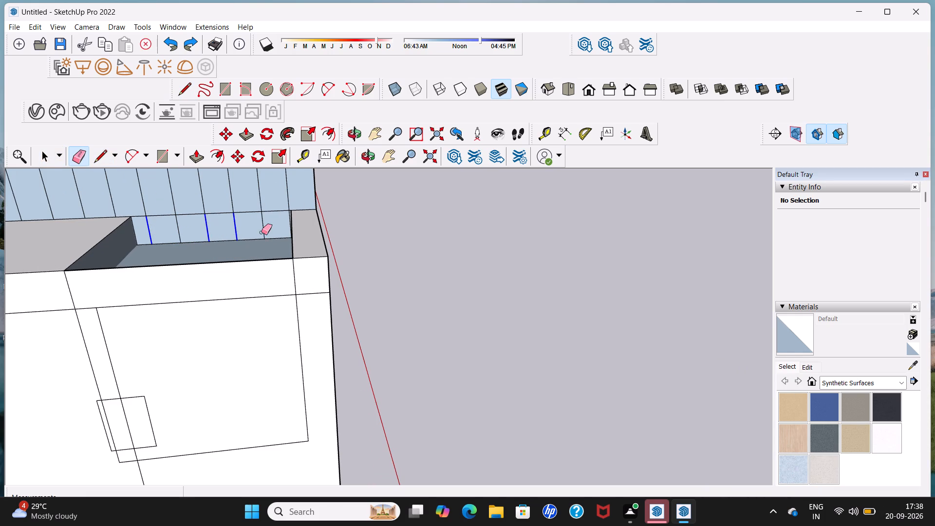
drag(262, 232, 264, 231)
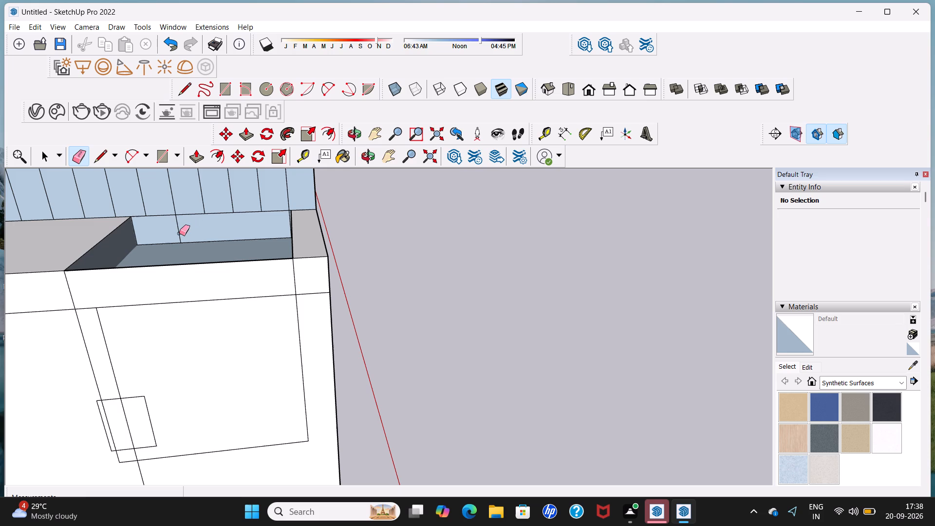
click(179, 233)
scroll(280, 229, up, 11)
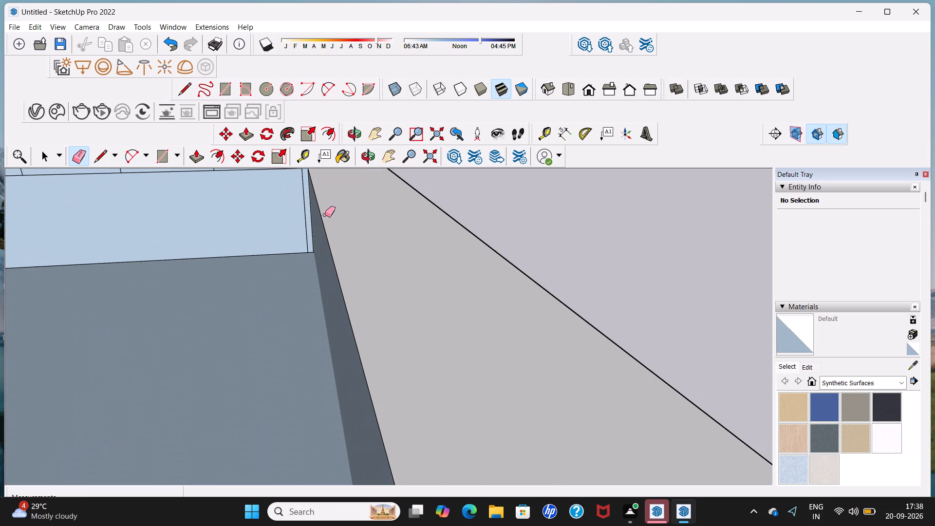
scroll(299, 218, up, 6)
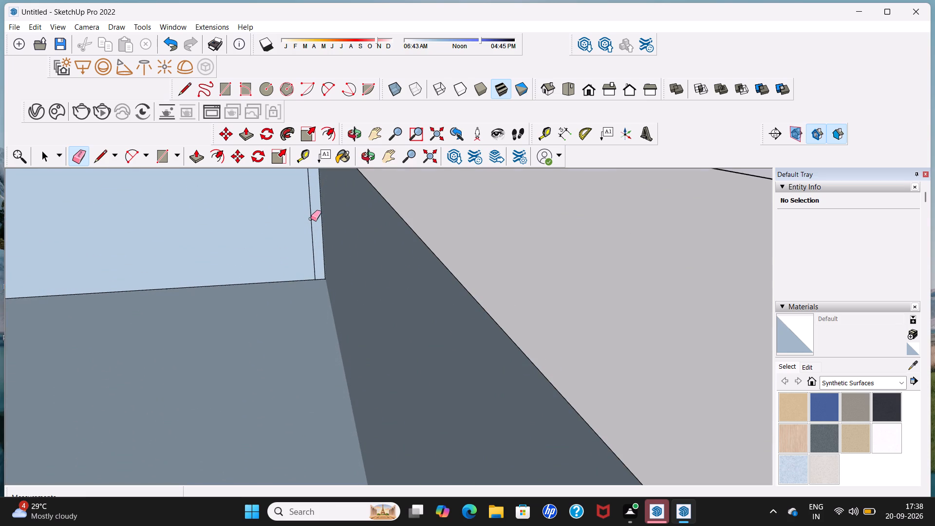
click(311, 219)
Erase the recess outline's outer vertical edge, bottom edge and the short leftovers below the handle on the cabinet front.
scroll(311, 219, down, 20)
scroll(311, 219, down, 7)
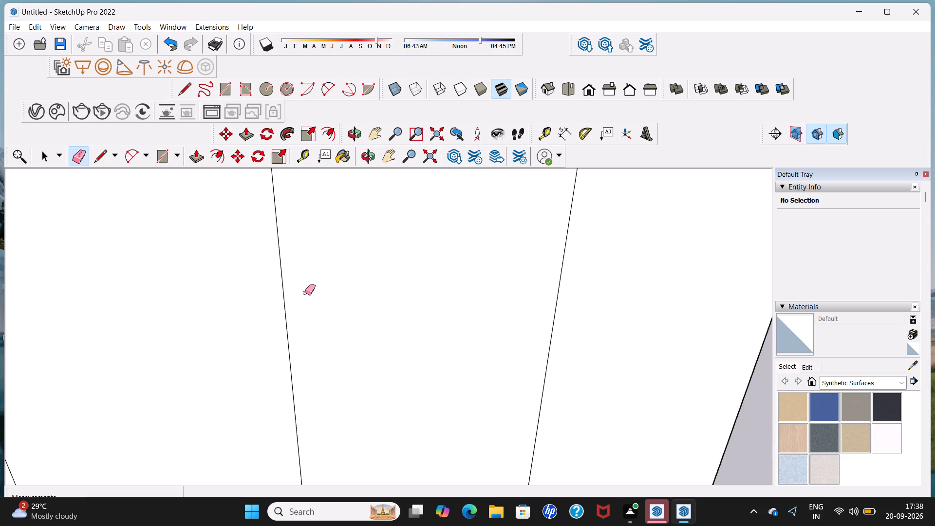
scroll(304, 293, down, 20)
scroll(304, 293, down, 20)
scroll(304, 293, down, 4)
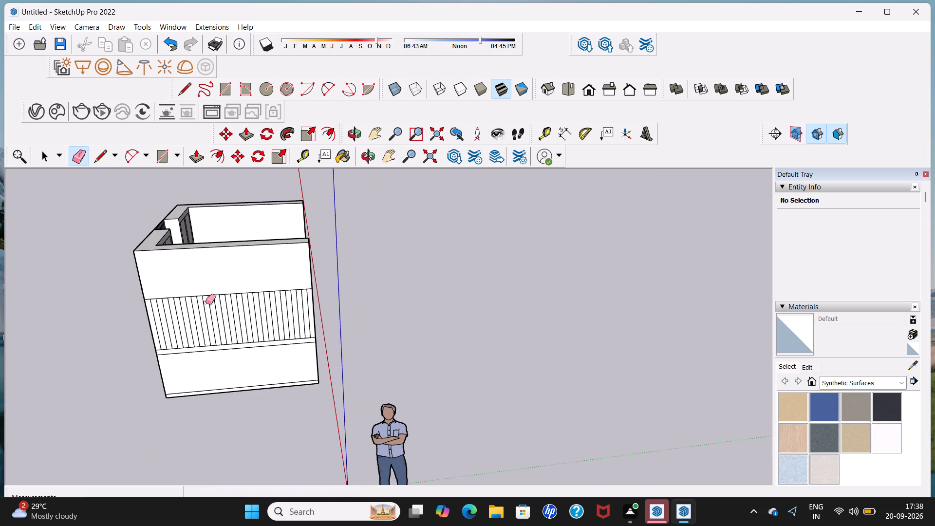
middle_drag(265, 296, 123, 307)
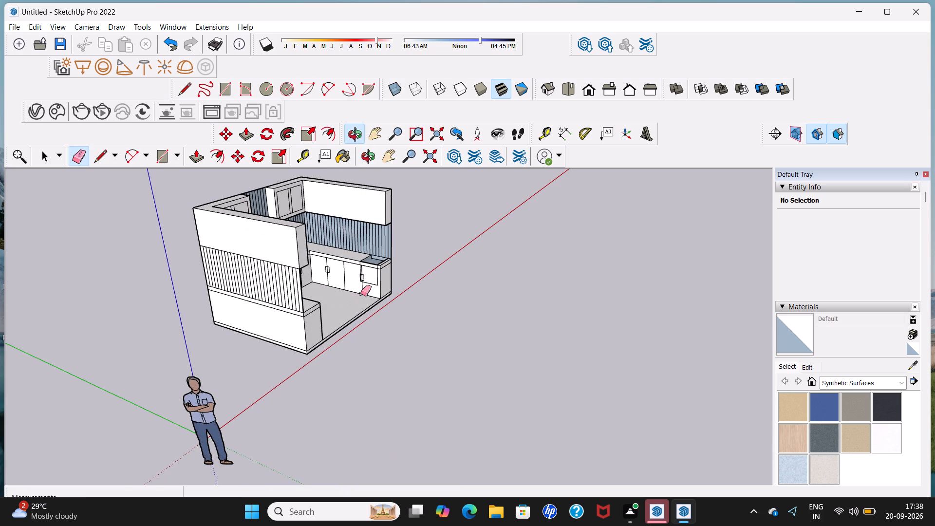
scroll(361, 293, up, 12)
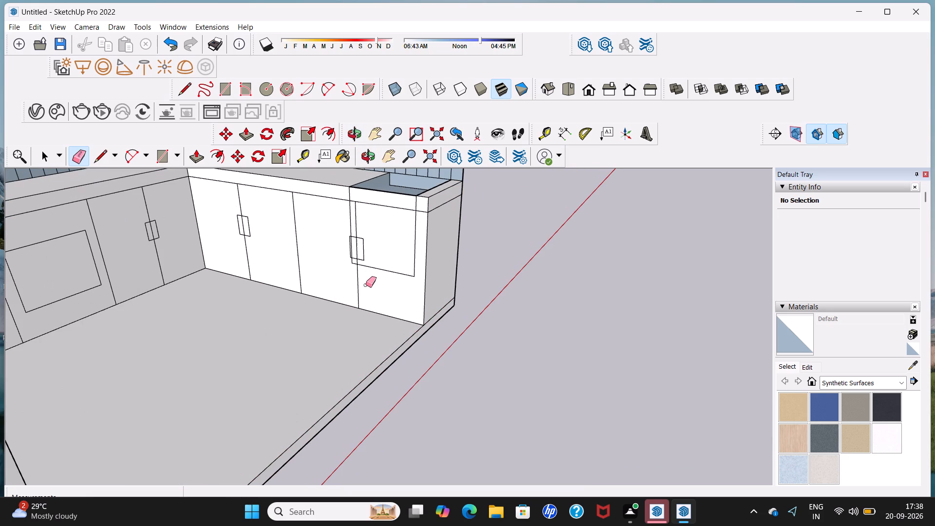
click(414, 244)
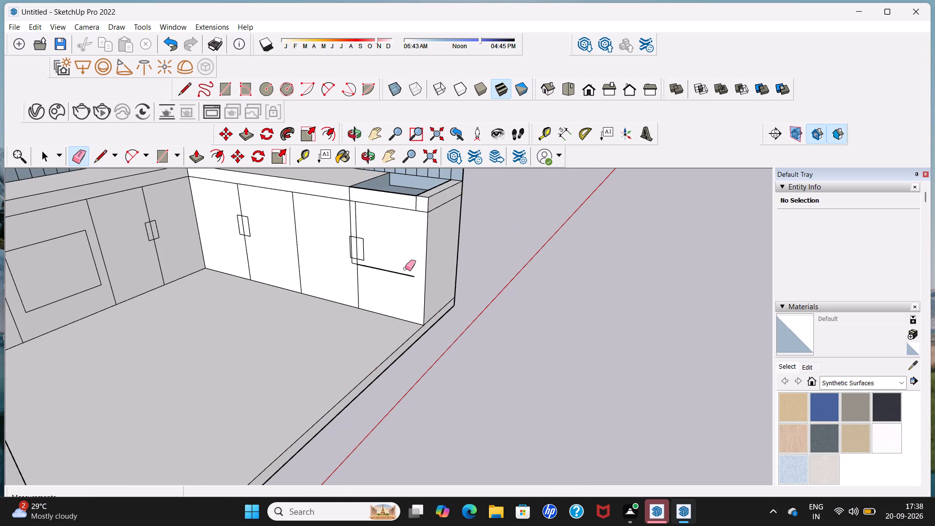
click(401, 275)
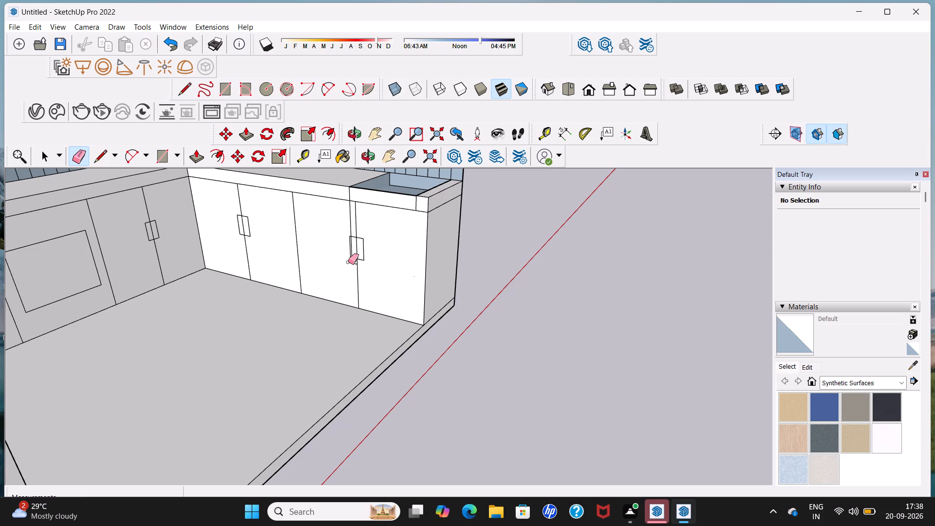
scroll(353, 263, up, 6)
click(353, 263)
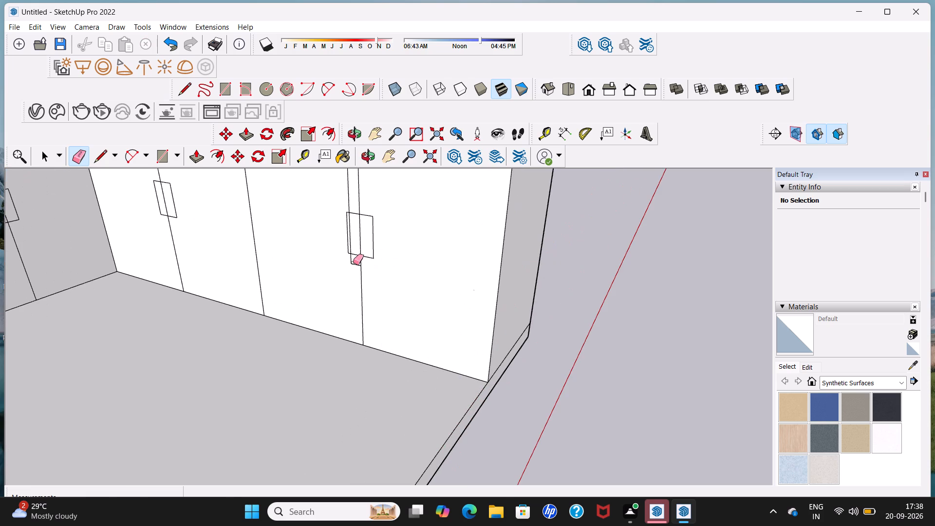
click(353, 264)
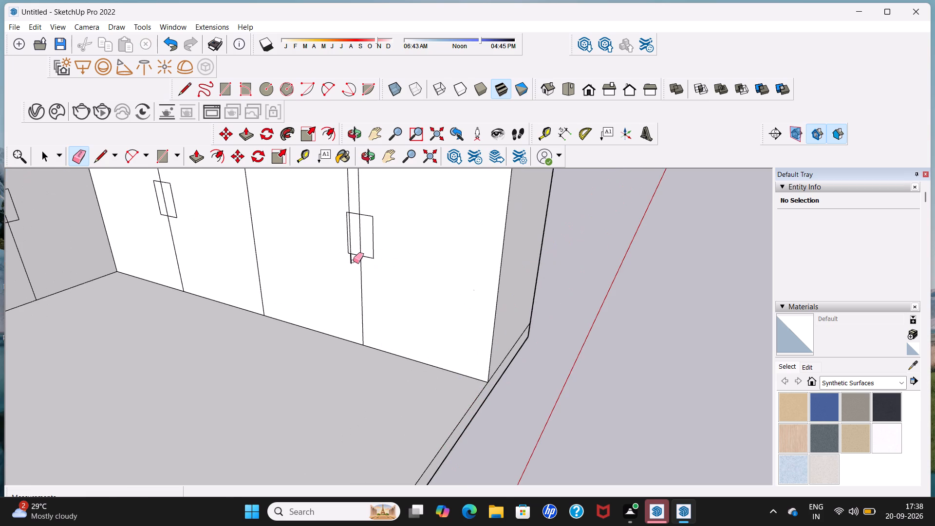
click(352, 261)
Erase the recess outline's inner vertical edge above the handle and its short continuation on the countertop's front edge.
scroll(352, 261, down, 11)
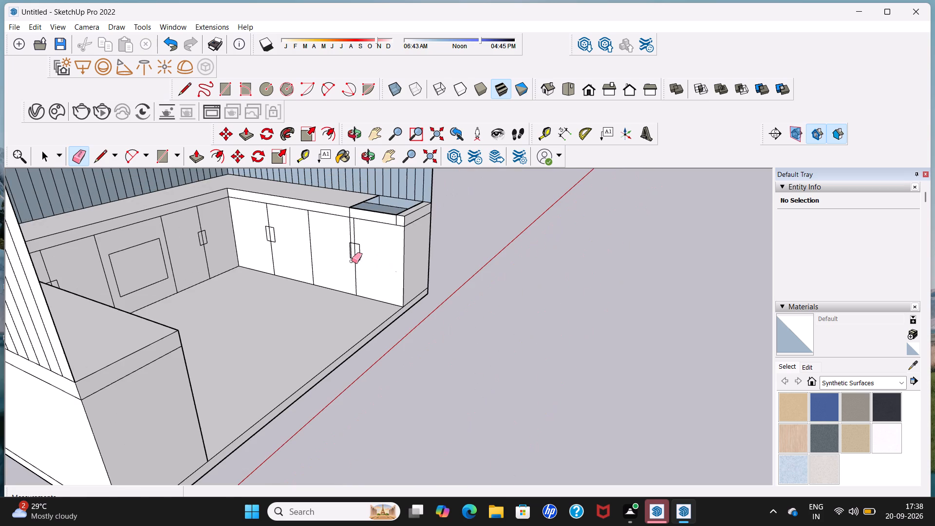
scroll(354, 244, up, 4)
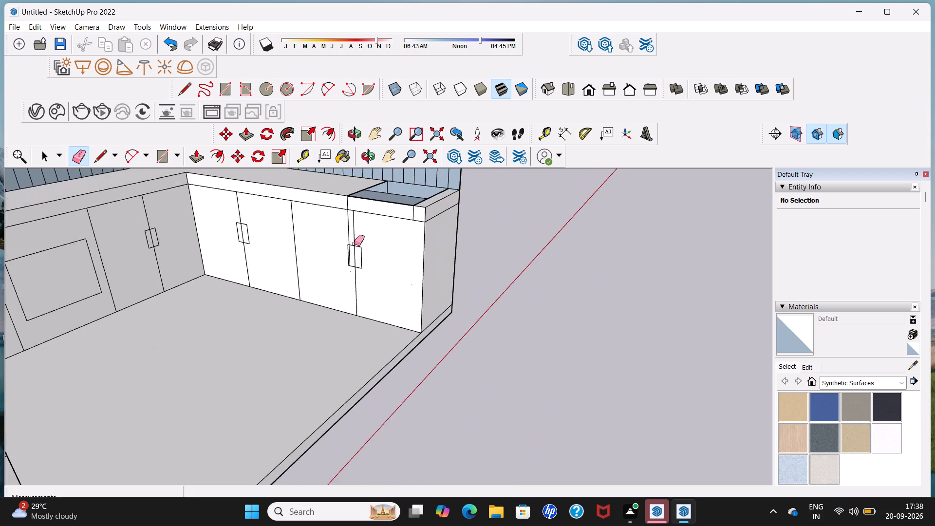
scroll(354, 244, up, 1)
click(348, 227)
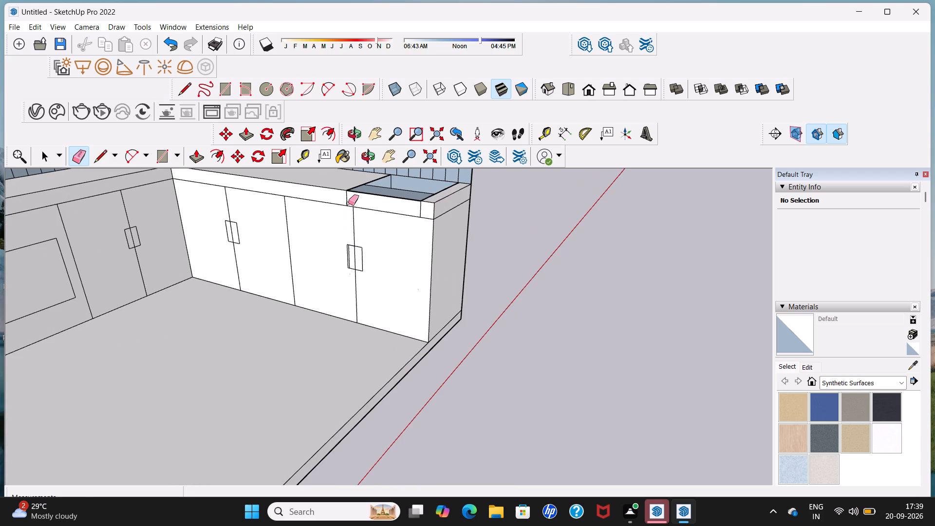
click(348, 202)
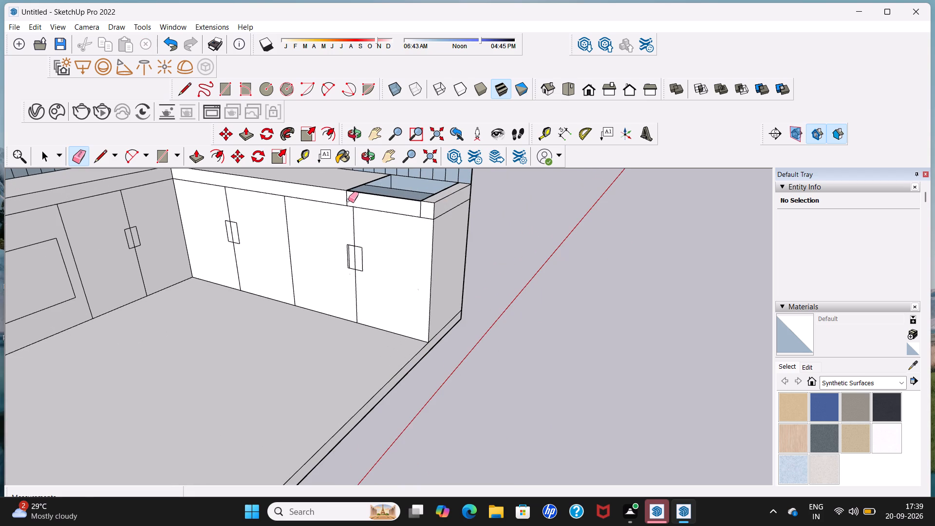
click(348, 200)
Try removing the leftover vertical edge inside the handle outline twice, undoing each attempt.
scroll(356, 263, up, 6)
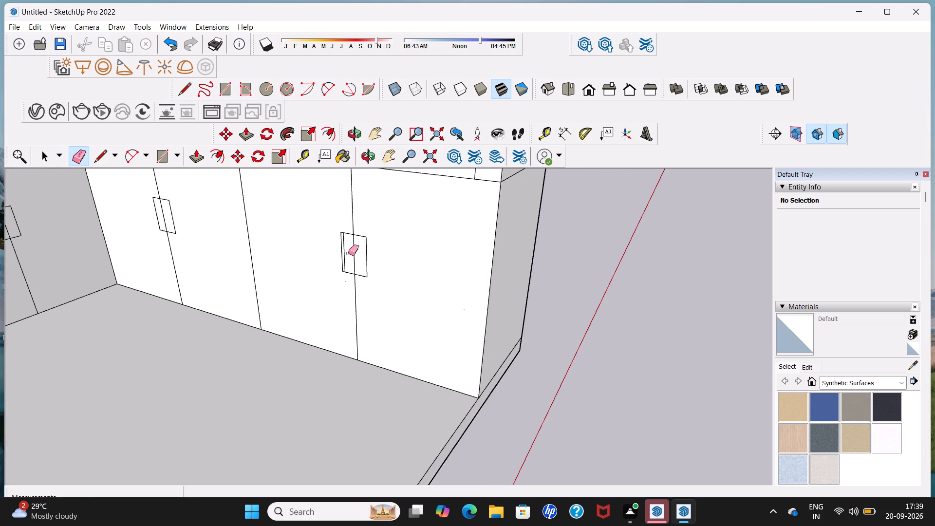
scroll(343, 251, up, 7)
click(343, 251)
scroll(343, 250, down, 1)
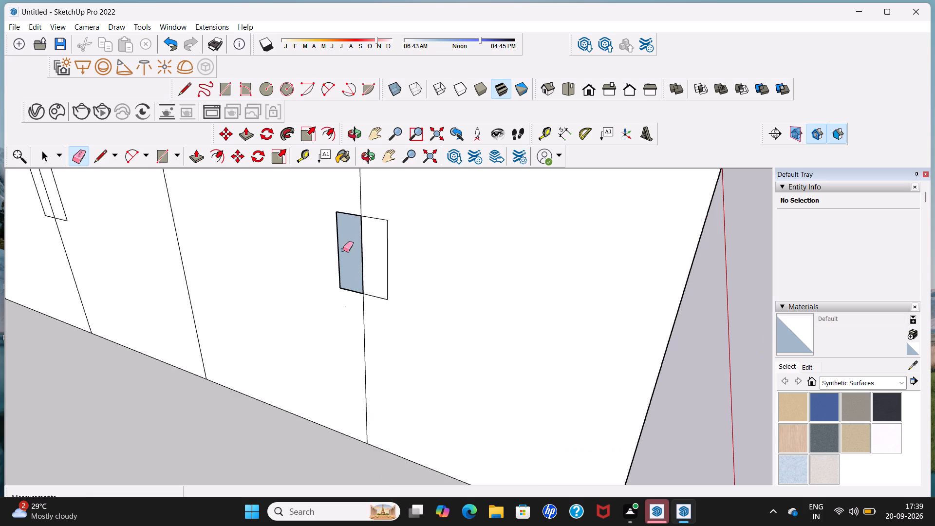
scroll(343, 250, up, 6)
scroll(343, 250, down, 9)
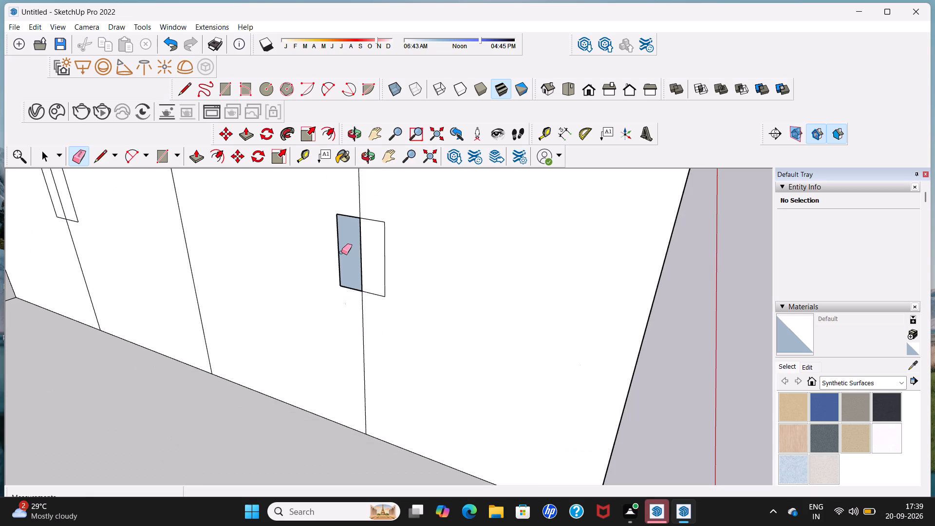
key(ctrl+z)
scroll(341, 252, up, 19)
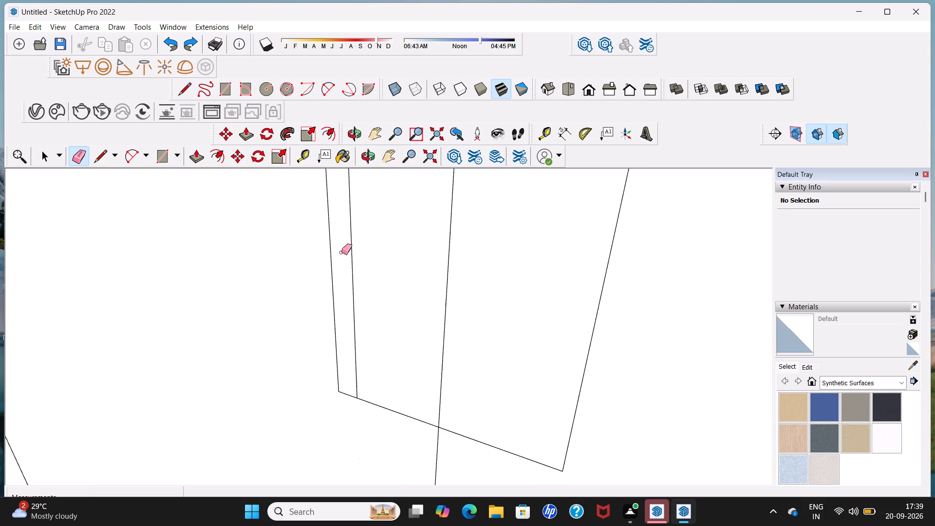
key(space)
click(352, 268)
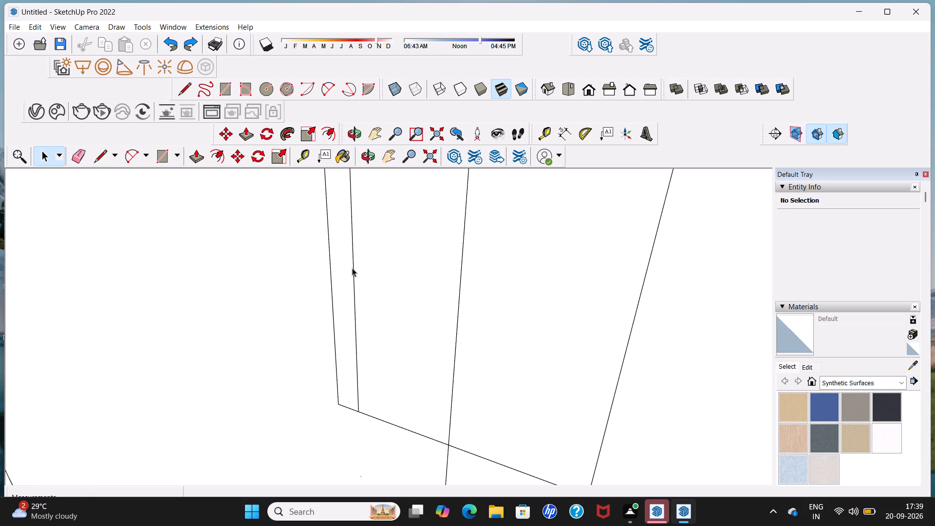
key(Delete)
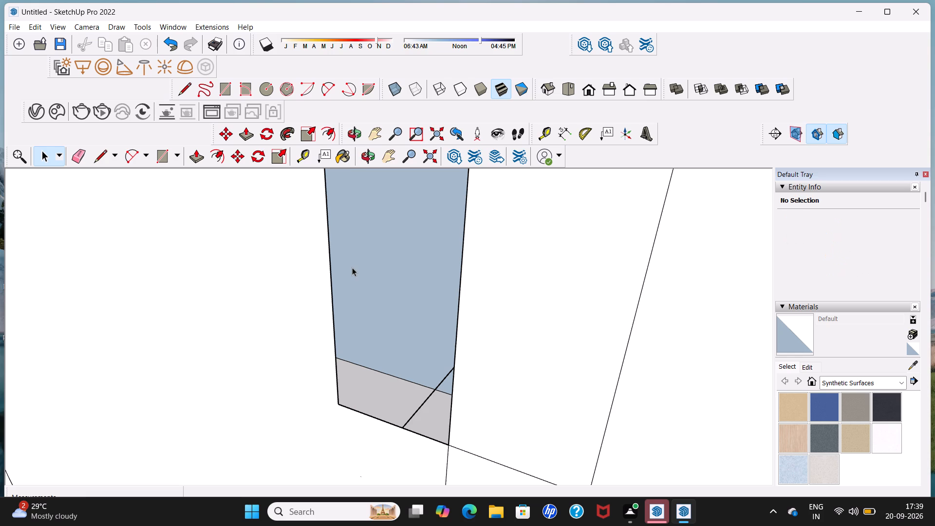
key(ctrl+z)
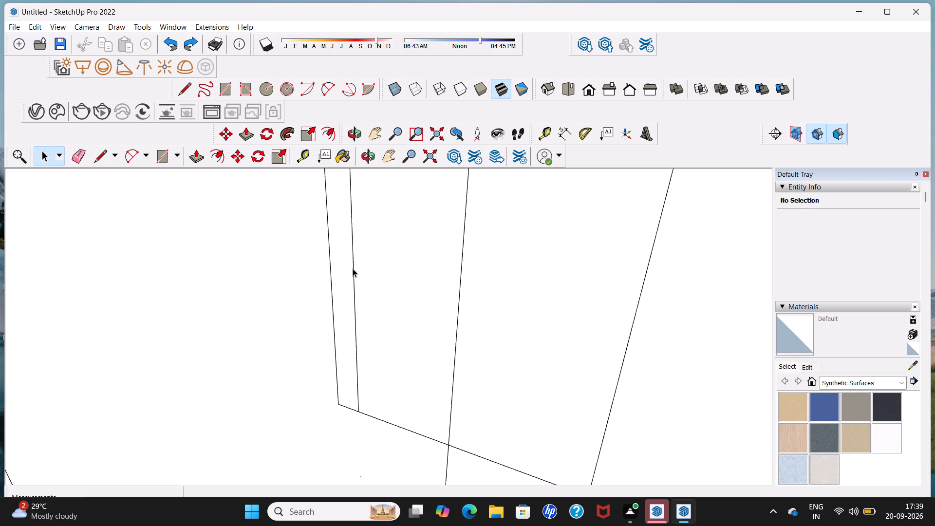
Delete the leftover vertical edge inside the handle outline and trace the outline's top edge to the door seam to refill the face.
click(353, 268)
scroll(353, 268, down, 14)
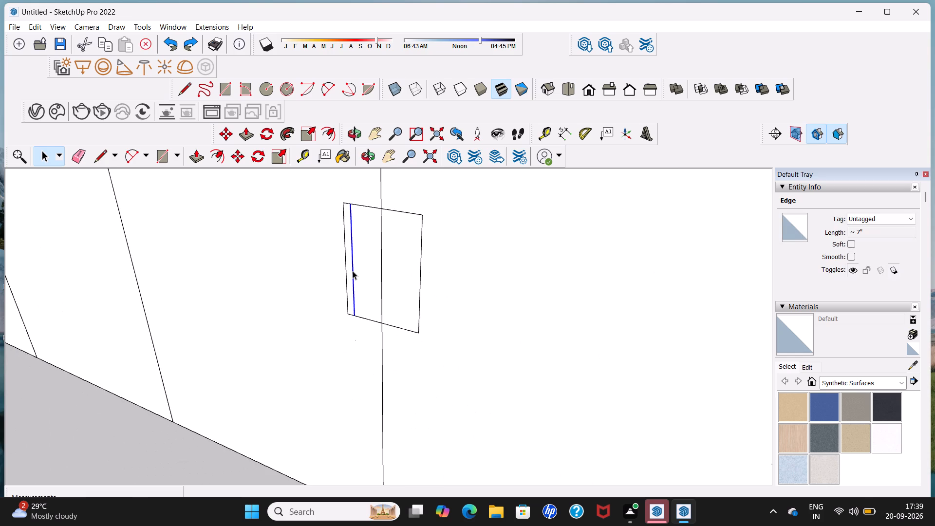
key(Delete)
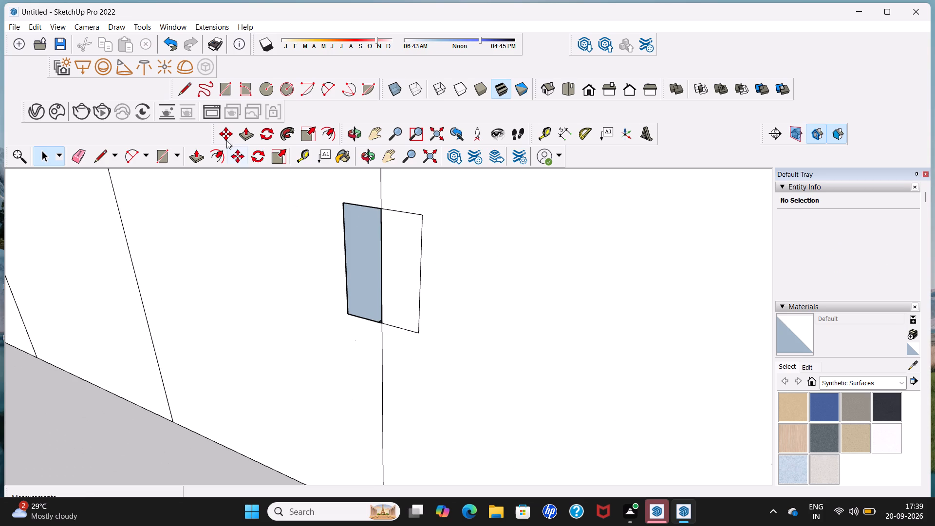
click(182, 92)
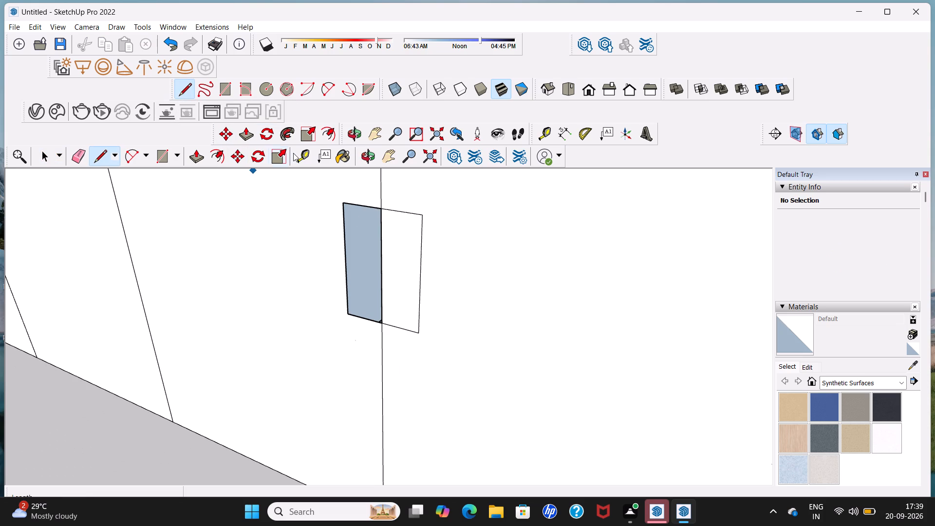
click(345, 206)
click(383, 209)
scroll(378, 221, down, 6)
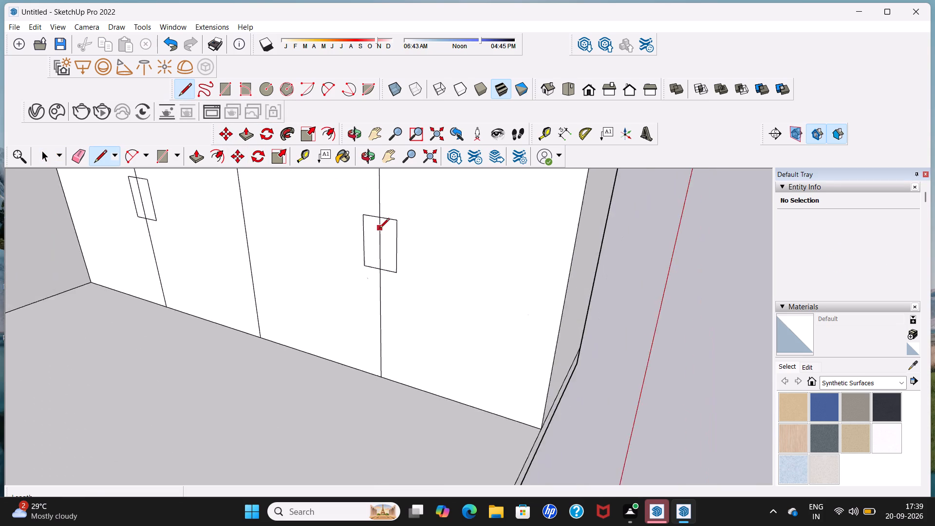
scroll(379, 229, down, 20)
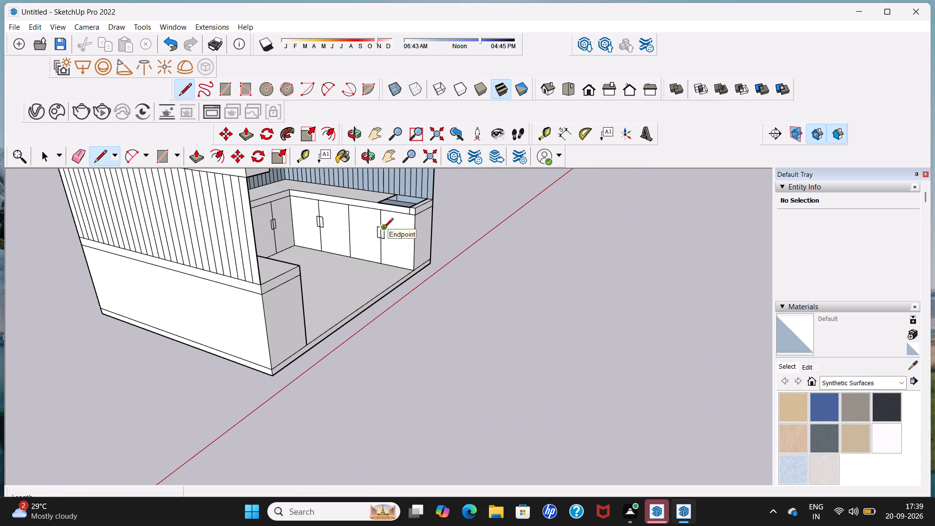
key(space)
middle_drag(405, 203, 362, 273)
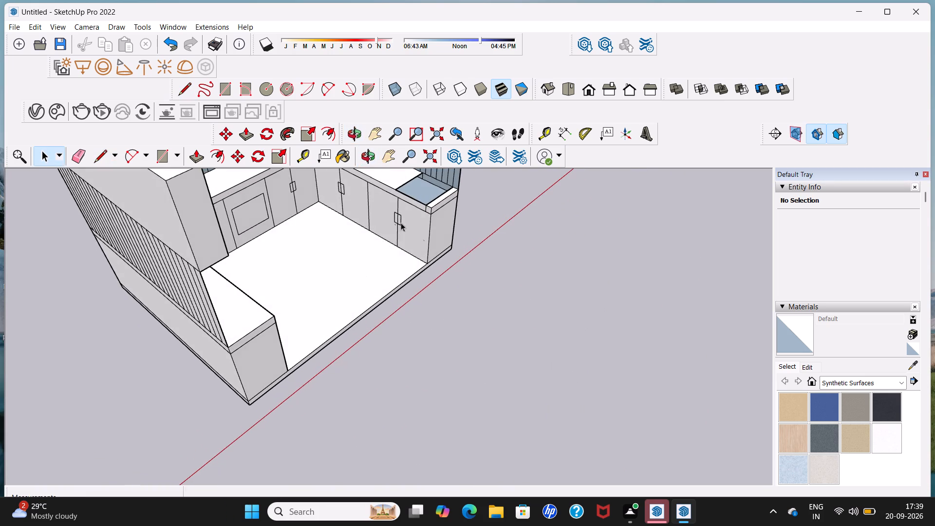
Trace a 2' line across the recess floor and its short front corner edge to fill the recess's inner end wall.
middle_drag(421, 185, 405, 211)
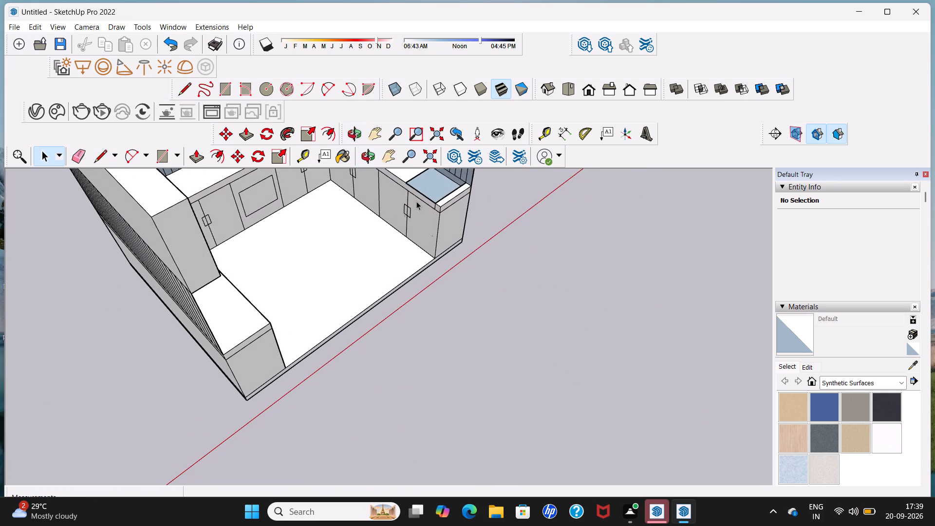
shift+middle_drag(417, 198, 173, 338)
scroll(177, 330, up, 5)
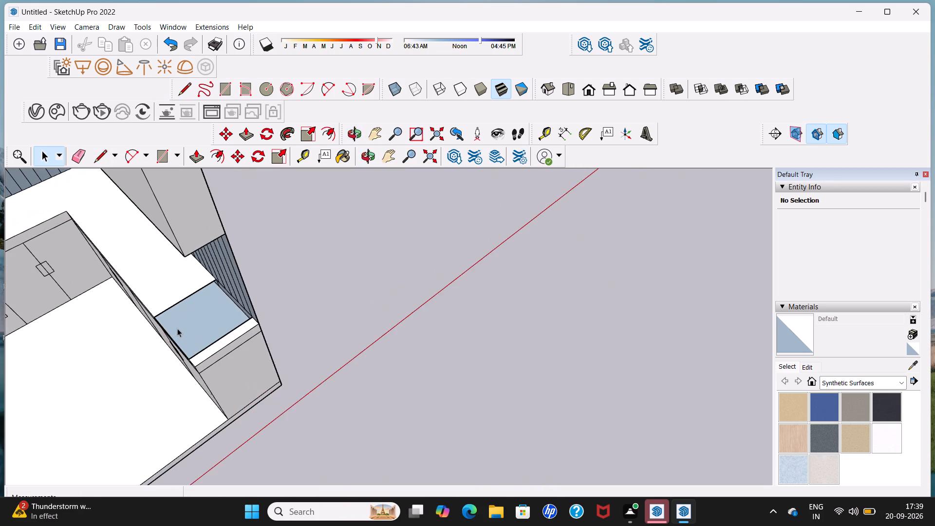
scroll(177, 325, up, 1)
middle_drag(177, 325, 168, 273)
middle_drag(223, 283, 214, 295)
scroll(214, 292, up, 5)
middle_click(214, 292)
scroll(219, 279, up, 4)
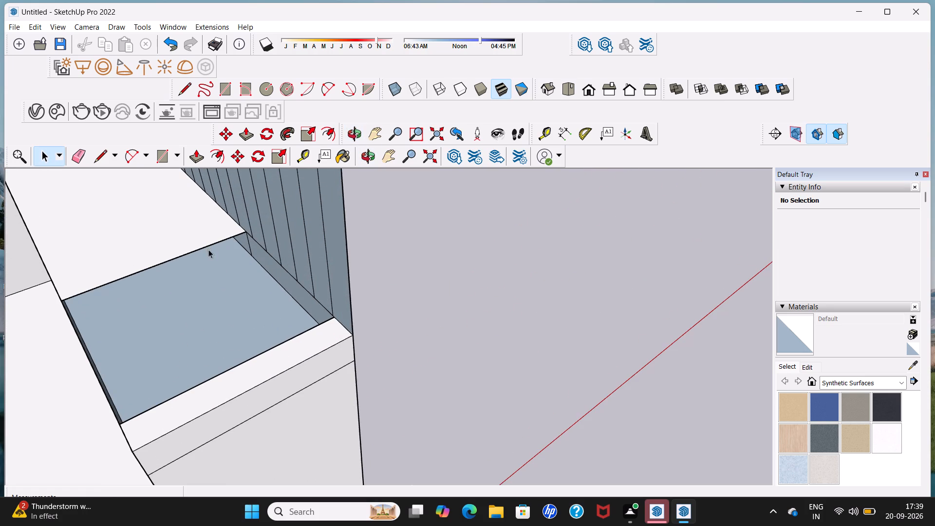
click(98, 157)
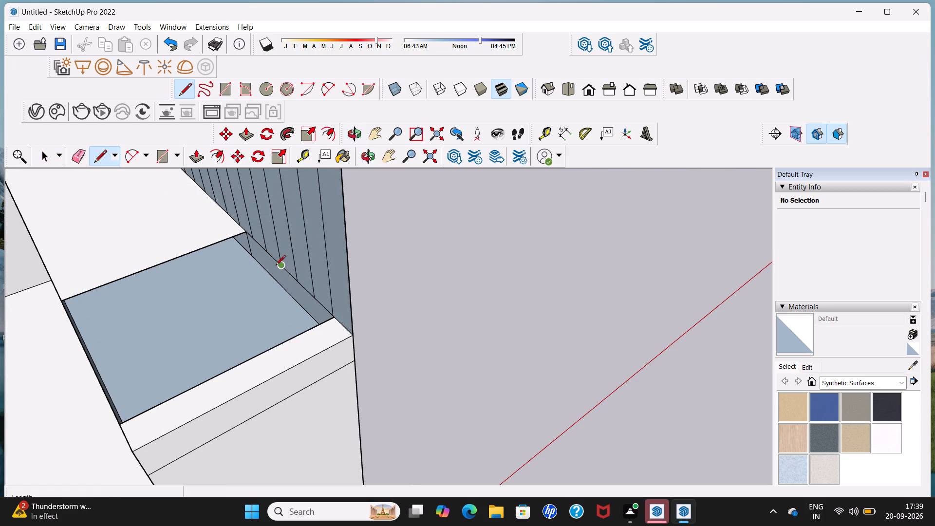
click(249, 254)
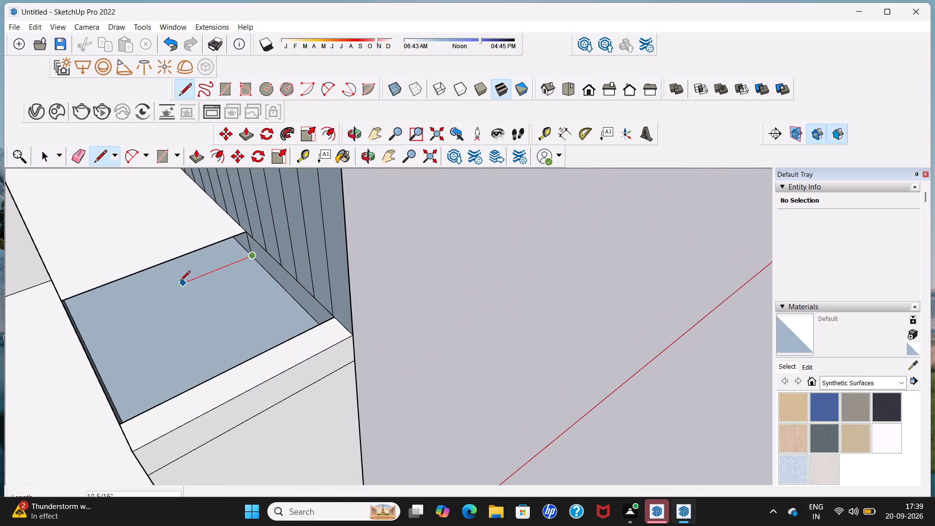
middle_drag(113, 309, 61, 337)
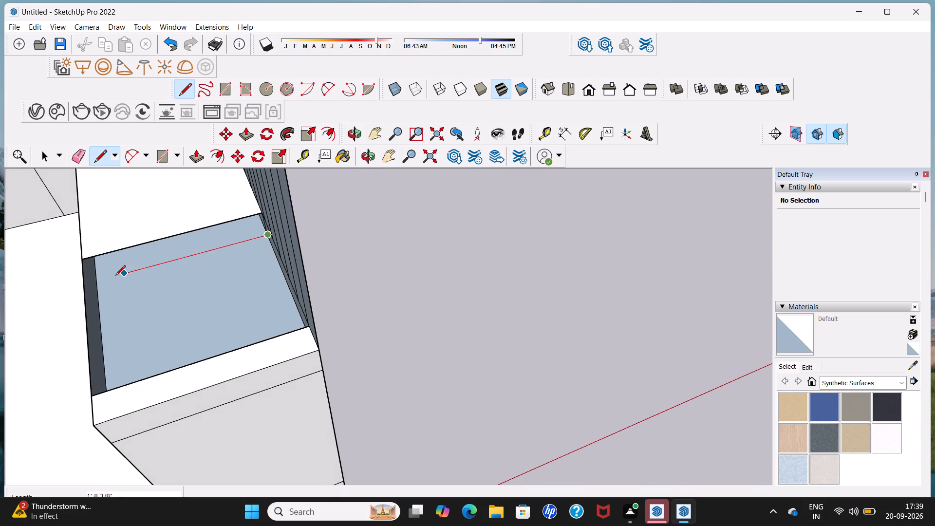
click(97, 279)
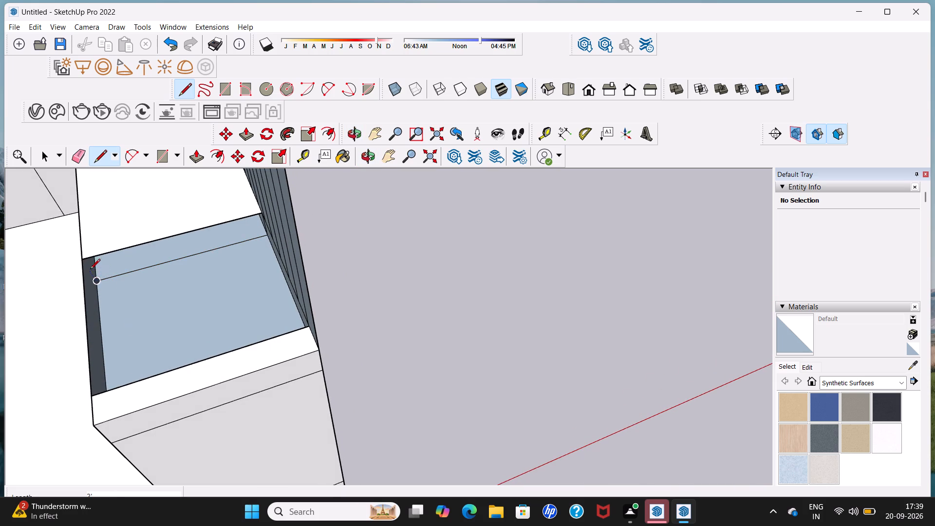
click(82, 262)
scroll(82, 262, up, 6)
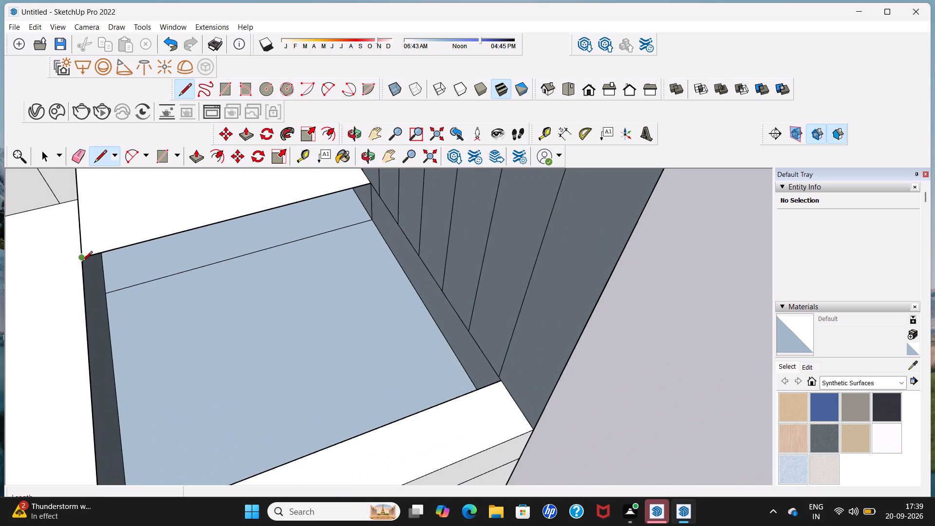
click(82, 262)
click(104, 294)
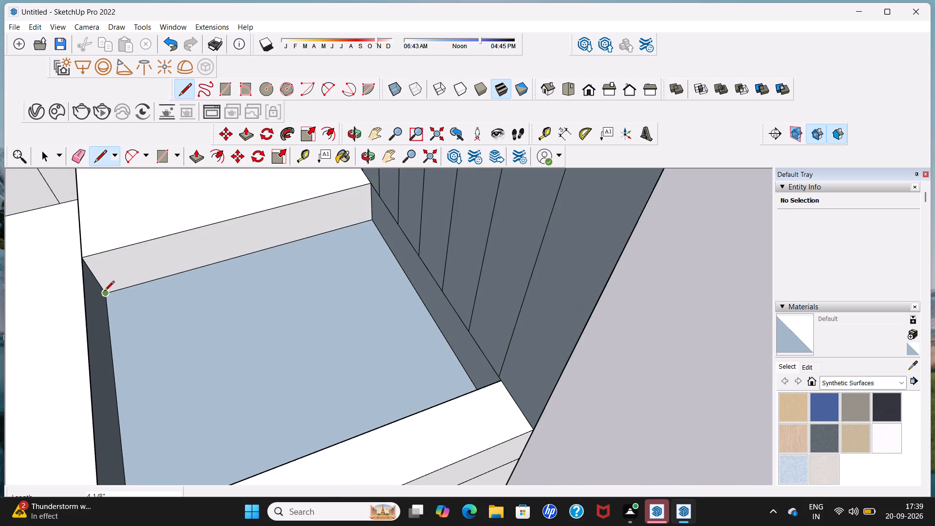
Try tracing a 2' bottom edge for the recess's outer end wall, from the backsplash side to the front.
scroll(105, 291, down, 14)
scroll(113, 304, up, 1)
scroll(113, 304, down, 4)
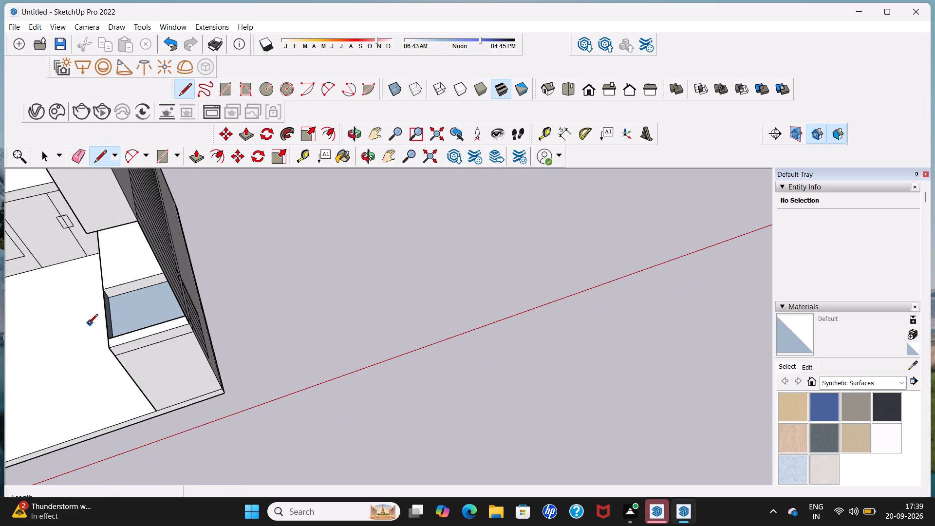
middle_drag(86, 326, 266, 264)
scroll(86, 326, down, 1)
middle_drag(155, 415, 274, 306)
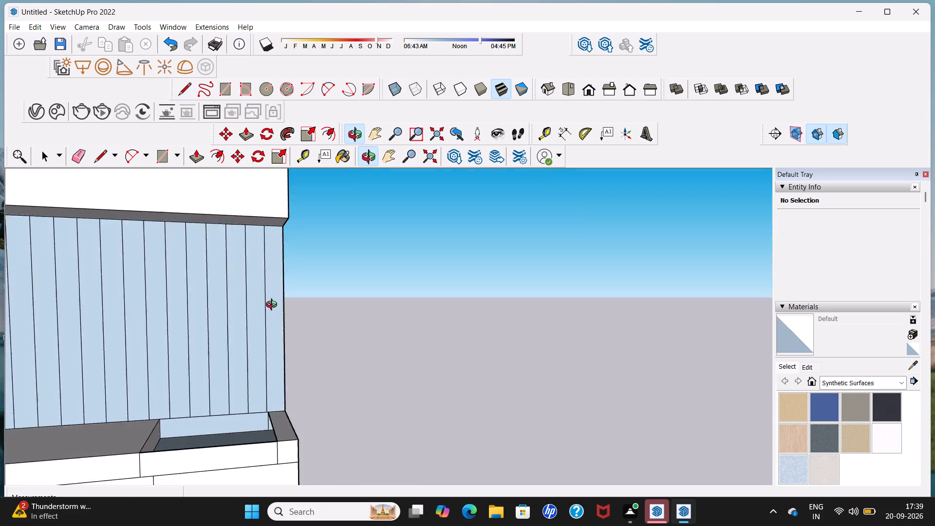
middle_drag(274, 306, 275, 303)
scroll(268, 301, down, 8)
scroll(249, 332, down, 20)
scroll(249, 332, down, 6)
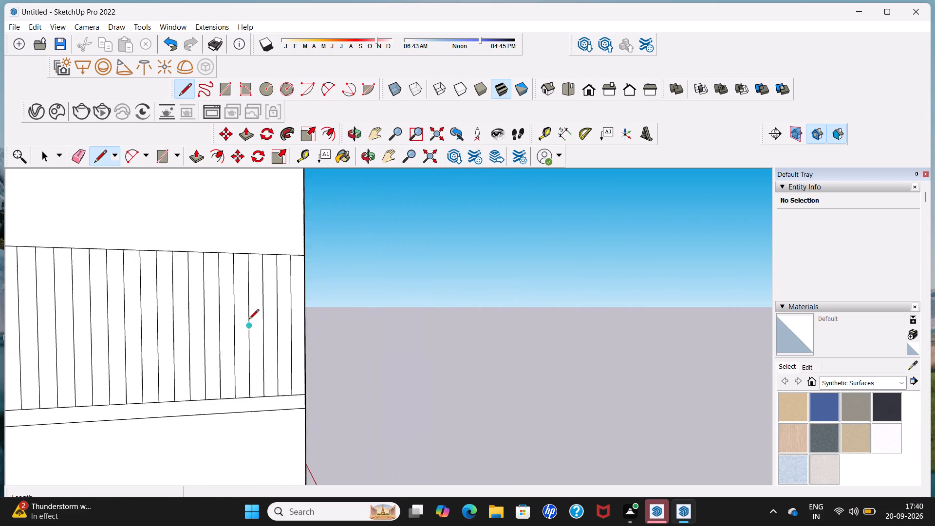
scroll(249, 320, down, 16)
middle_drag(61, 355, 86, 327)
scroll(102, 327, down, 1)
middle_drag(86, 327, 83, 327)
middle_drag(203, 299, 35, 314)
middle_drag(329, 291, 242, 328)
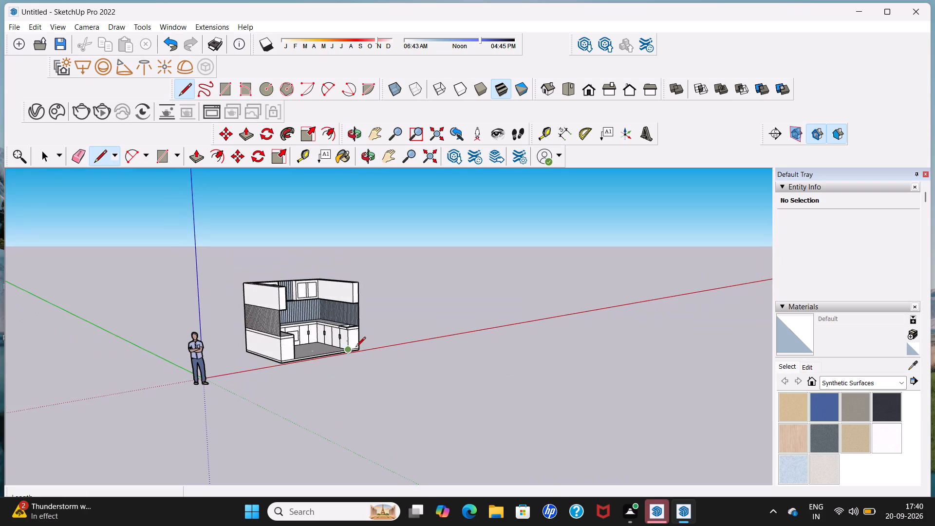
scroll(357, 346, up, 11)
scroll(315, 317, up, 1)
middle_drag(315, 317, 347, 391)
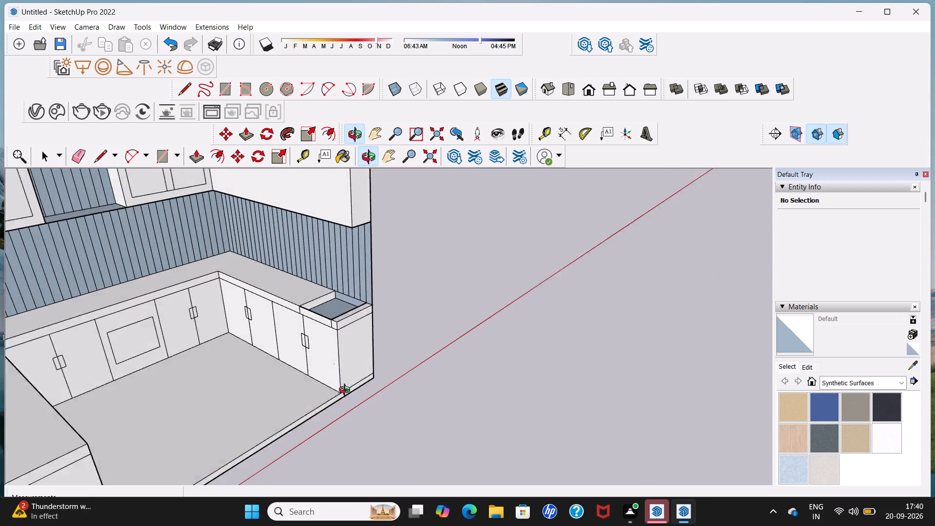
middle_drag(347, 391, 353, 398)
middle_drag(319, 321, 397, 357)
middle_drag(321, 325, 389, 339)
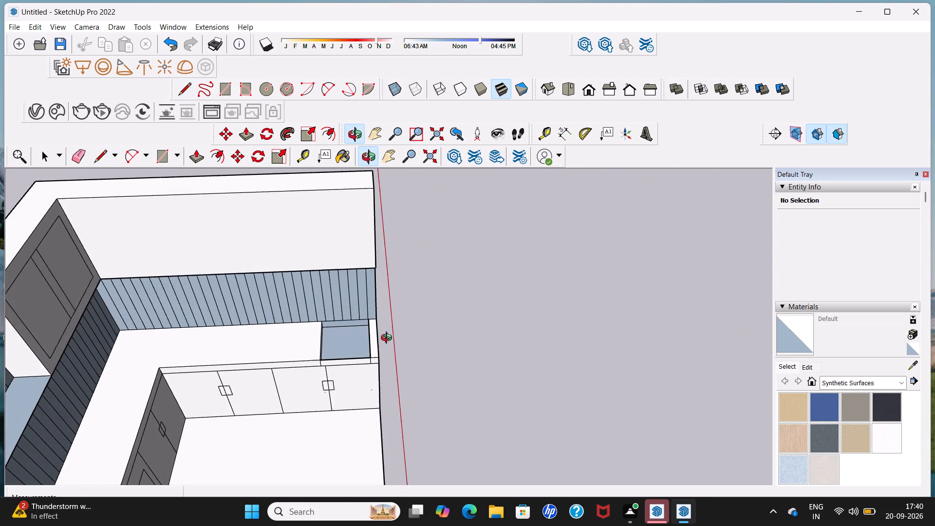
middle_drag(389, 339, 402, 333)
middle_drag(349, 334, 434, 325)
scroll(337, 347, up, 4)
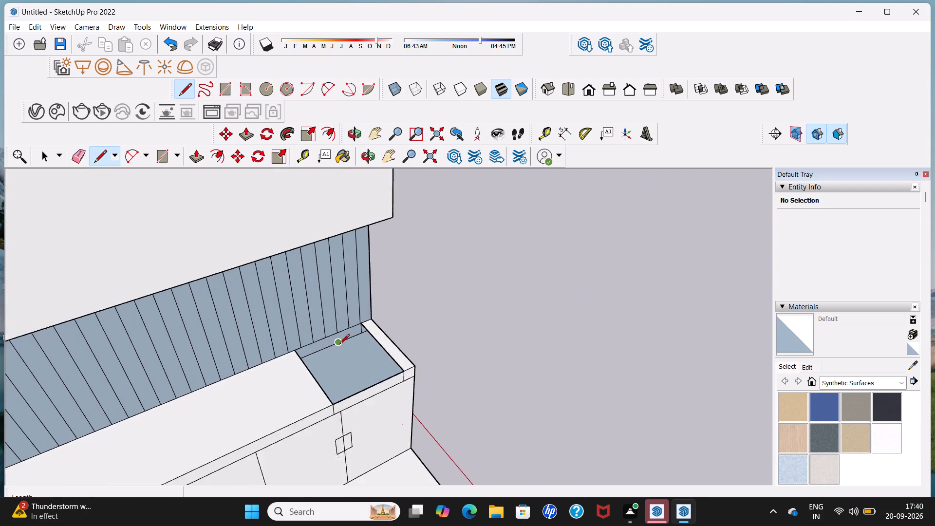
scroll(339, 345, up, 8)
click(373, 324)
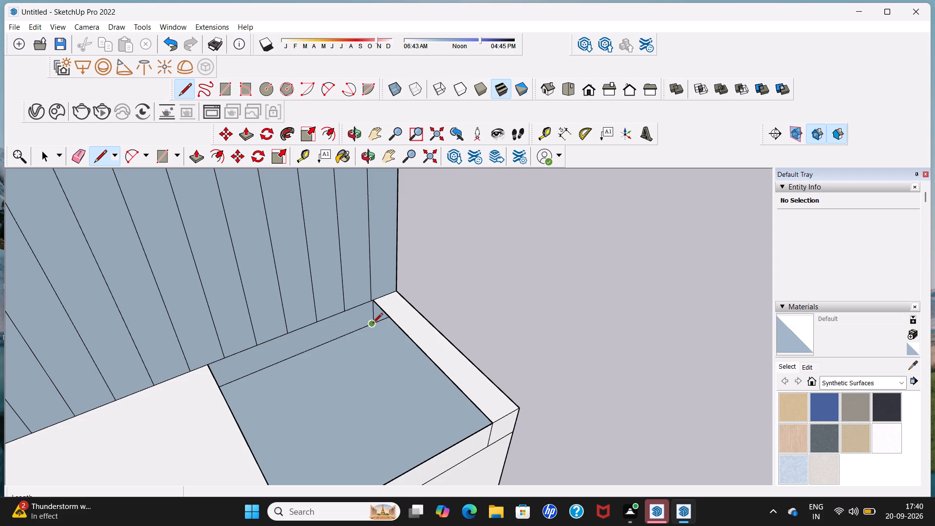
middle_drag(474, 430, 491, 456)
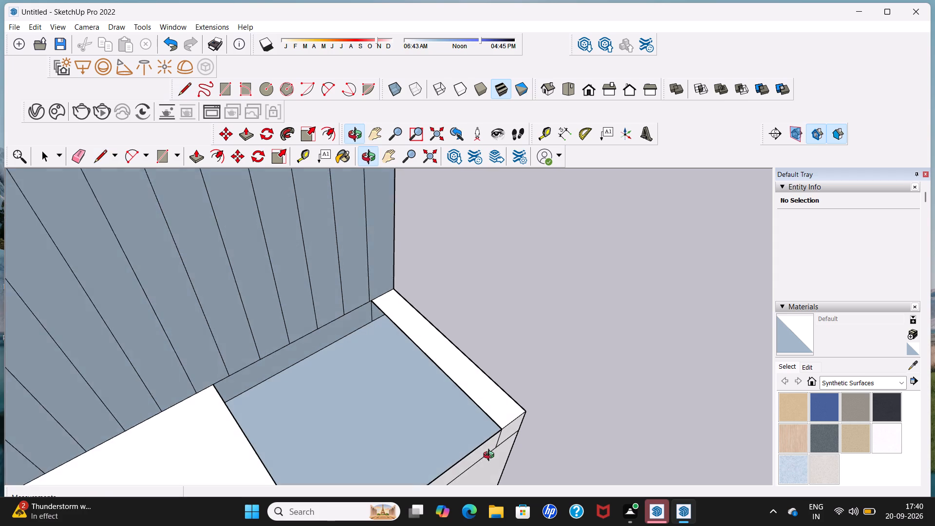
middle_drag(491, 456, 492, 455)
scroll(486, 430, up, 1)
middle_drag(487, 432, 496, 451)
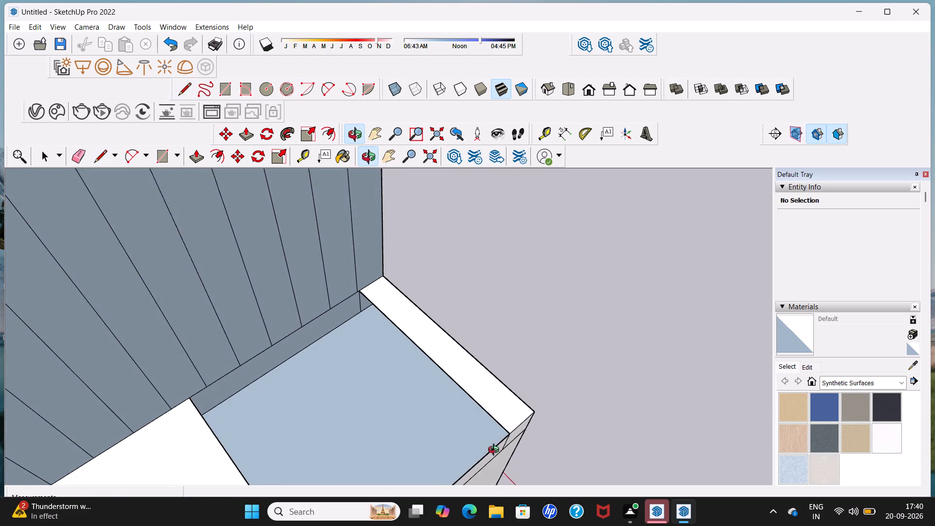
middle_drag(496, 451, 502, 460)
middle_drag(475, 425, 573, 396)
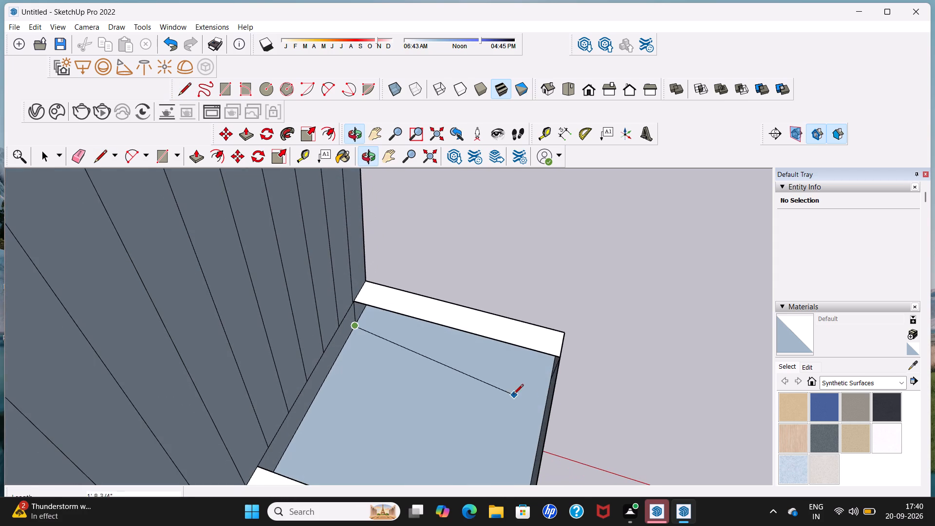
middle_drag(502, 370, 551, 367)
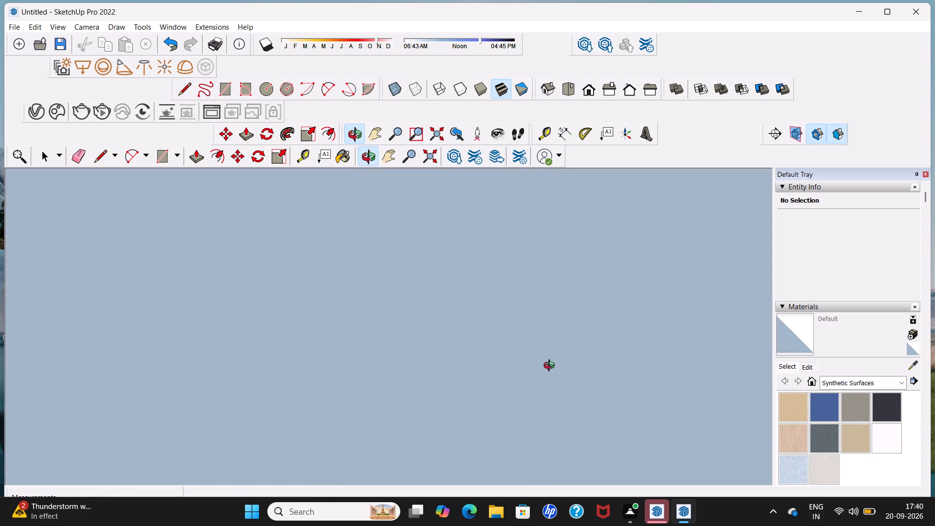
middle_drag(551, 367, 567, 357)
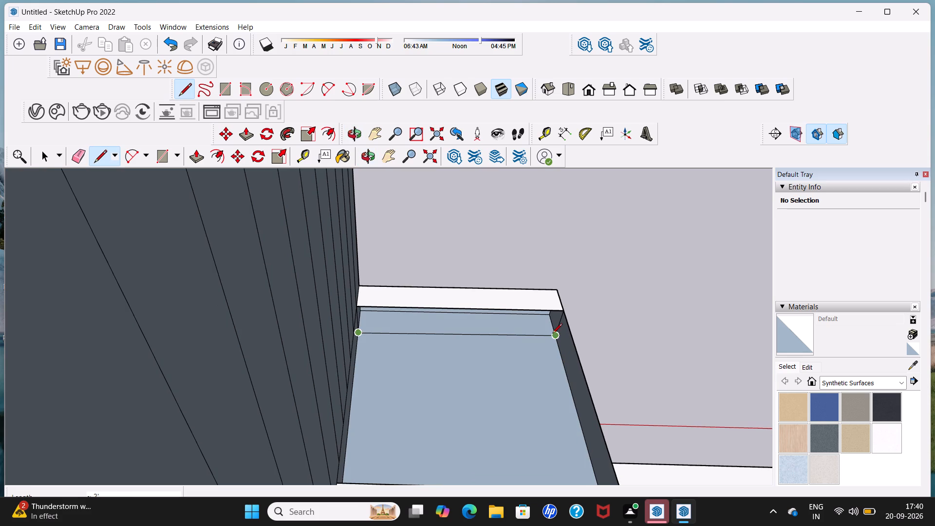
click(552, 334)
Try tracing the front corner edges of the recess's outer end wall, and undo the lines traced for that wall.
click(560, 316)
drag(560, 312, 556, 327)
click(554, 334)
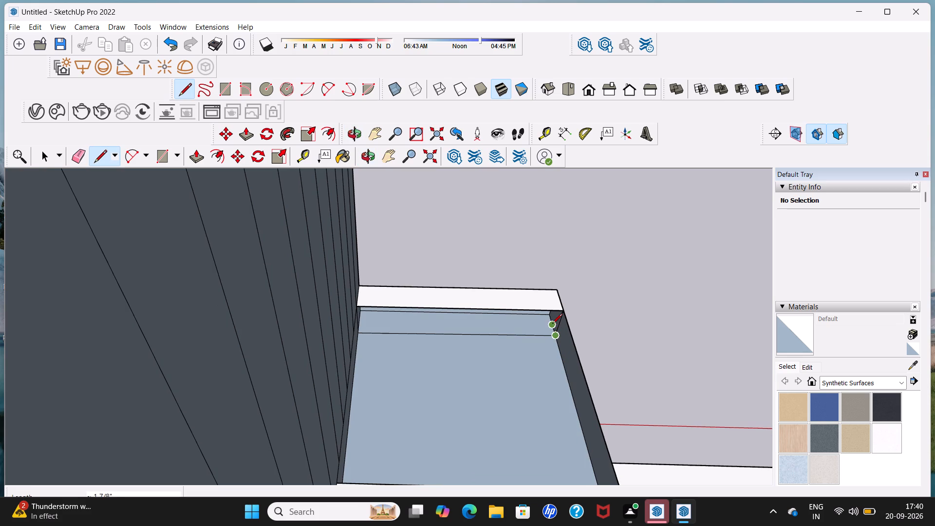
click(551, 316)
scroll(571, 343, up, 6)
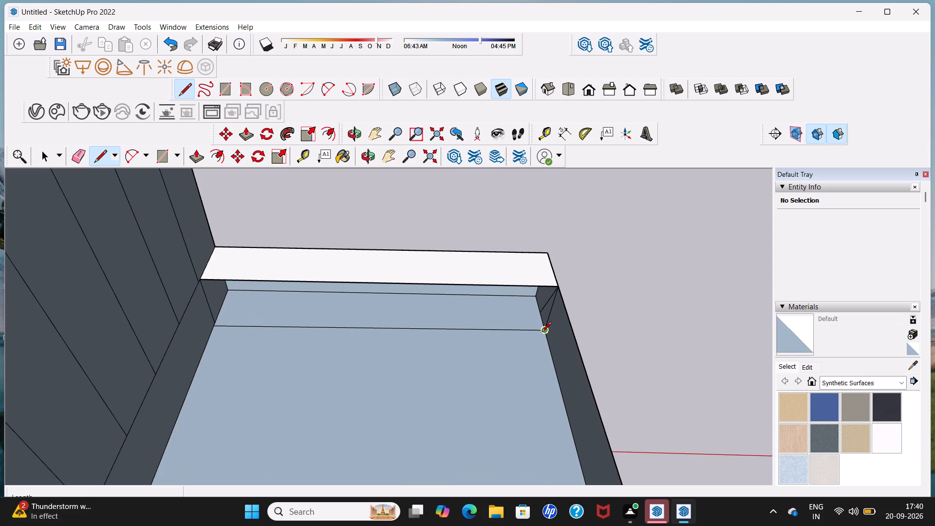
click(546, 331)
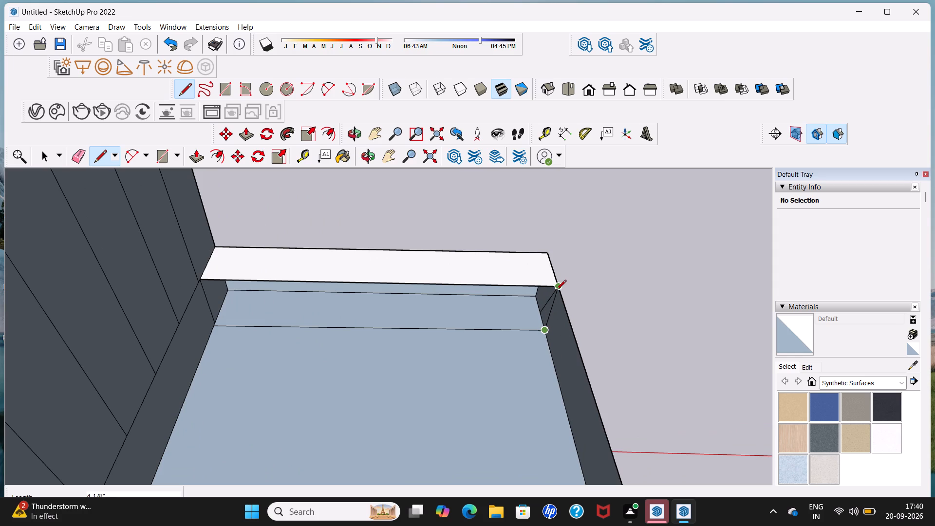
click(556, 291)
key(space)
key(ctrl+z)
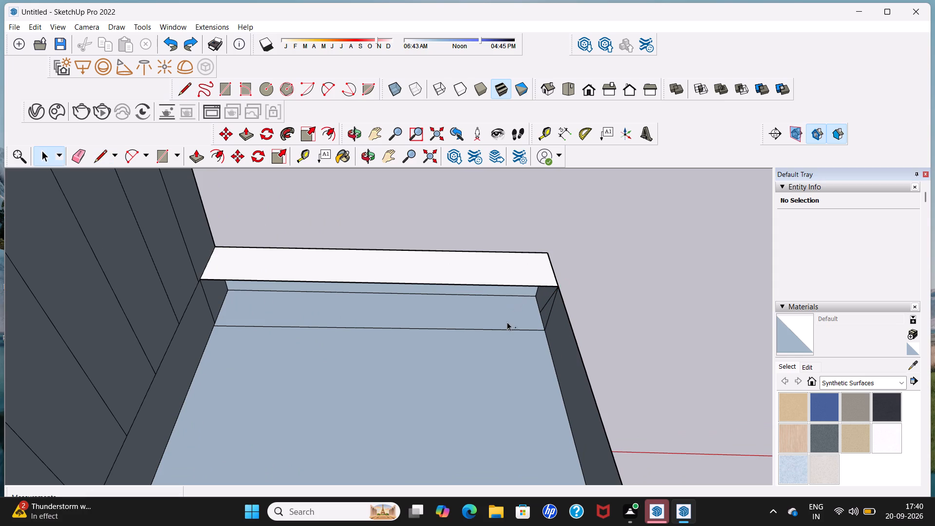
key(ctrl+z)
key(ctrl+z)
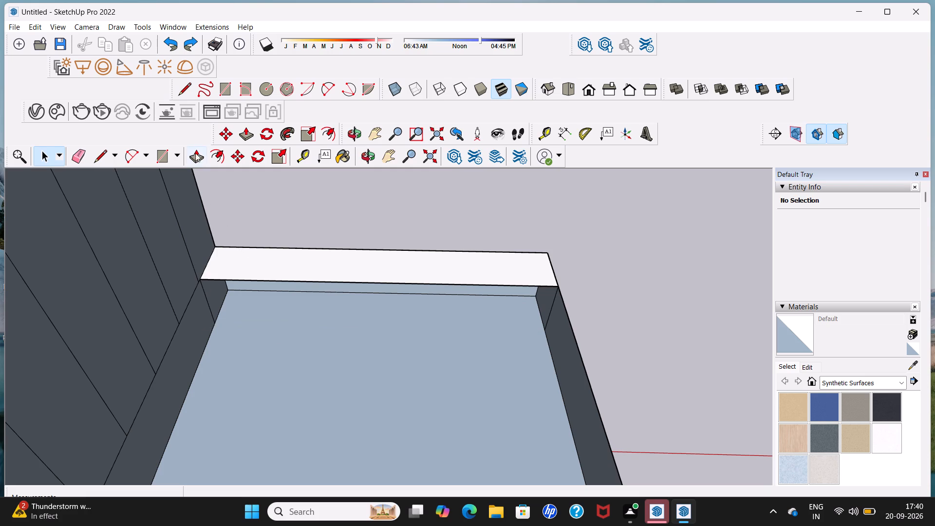
Trace the outer end wall's 2' bottom edge from the front corner to the backsplash side to fill the recess wall.
click(97, 159)
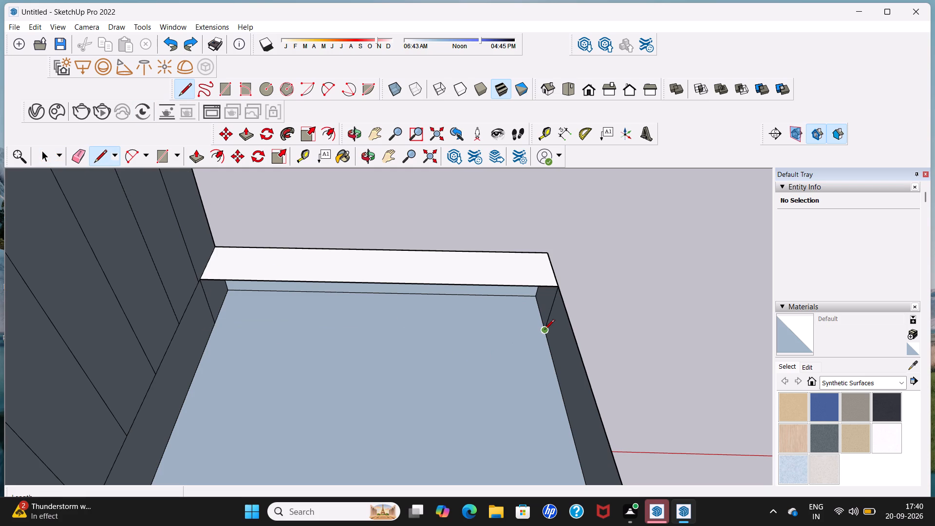
click(544, 329)
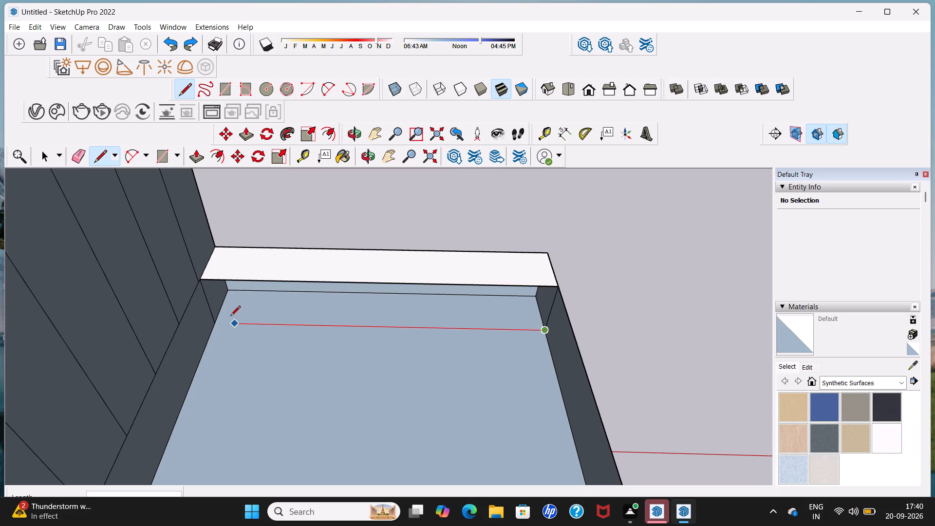
click(221, 321)
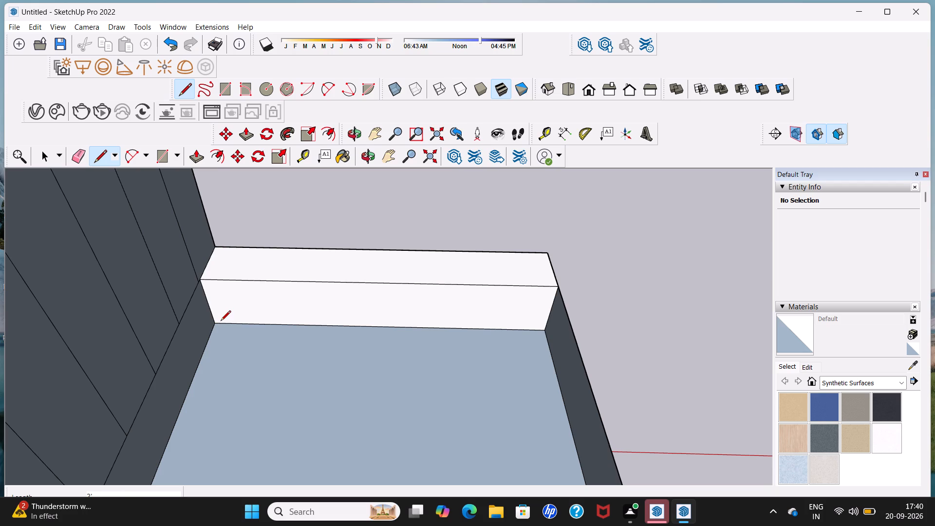
scroll(230, 312, down, 12)
middle_drag(331, 327, 292, 340)
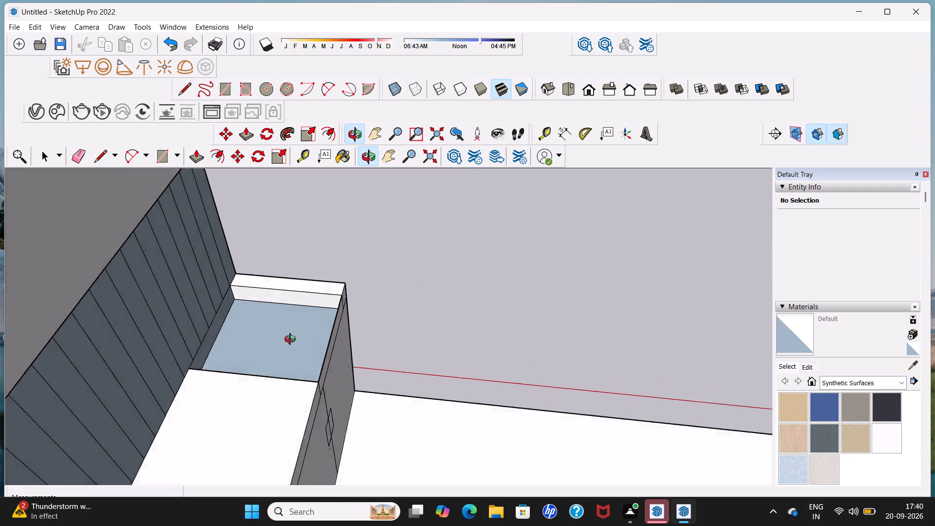
middle_drag(292, 340, 154, 319)
middle_drag(425, 318, 319, 306)
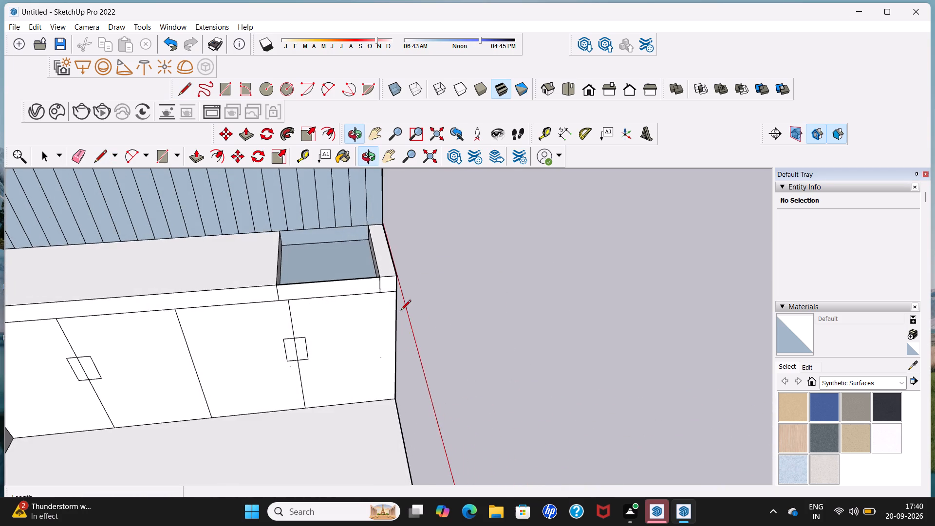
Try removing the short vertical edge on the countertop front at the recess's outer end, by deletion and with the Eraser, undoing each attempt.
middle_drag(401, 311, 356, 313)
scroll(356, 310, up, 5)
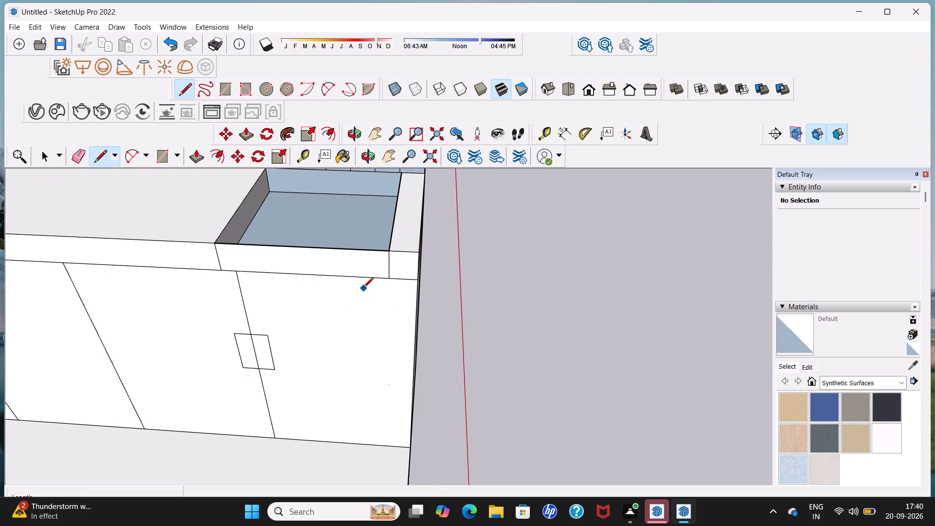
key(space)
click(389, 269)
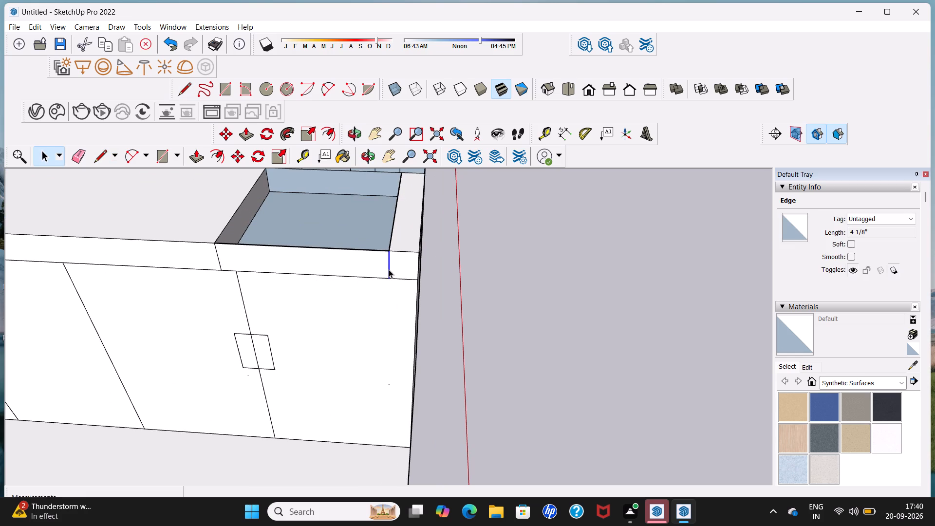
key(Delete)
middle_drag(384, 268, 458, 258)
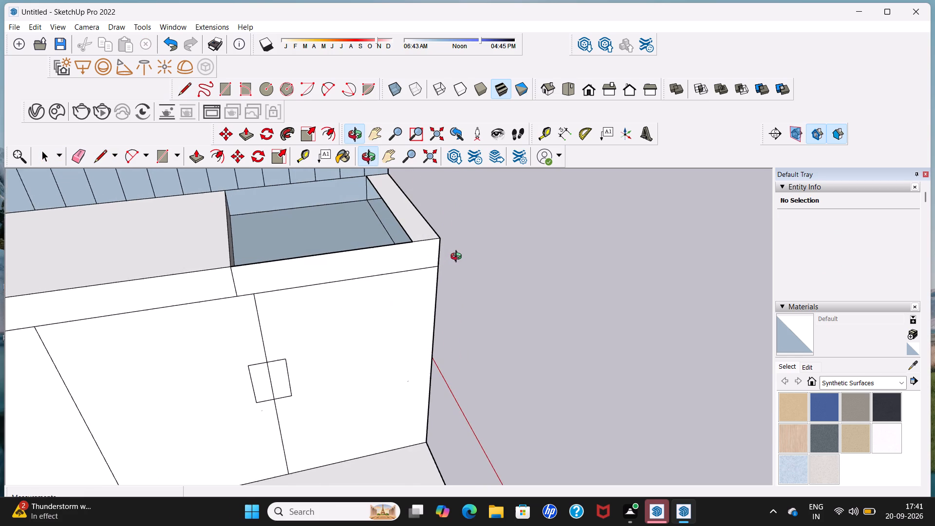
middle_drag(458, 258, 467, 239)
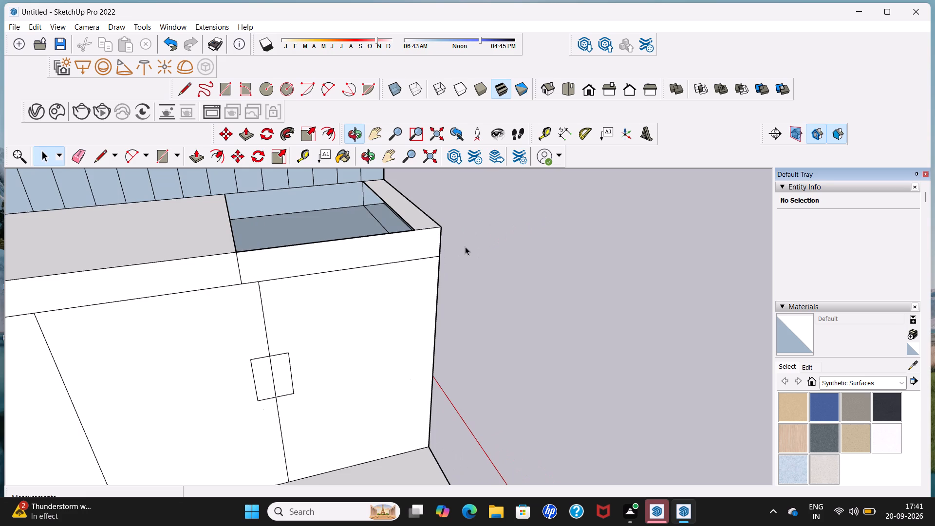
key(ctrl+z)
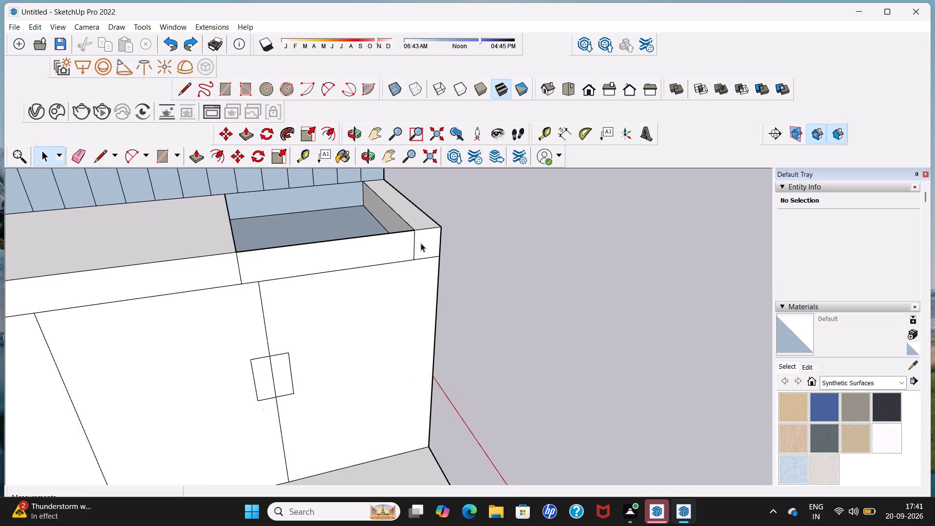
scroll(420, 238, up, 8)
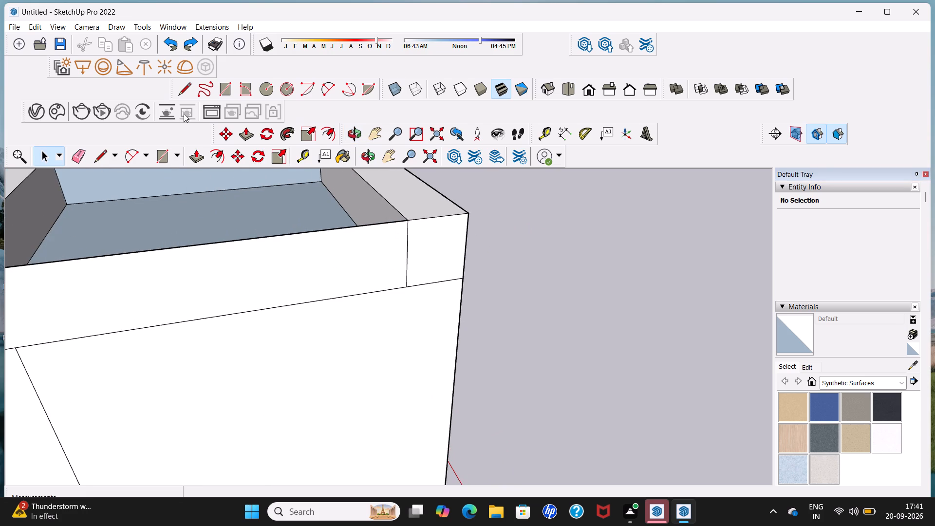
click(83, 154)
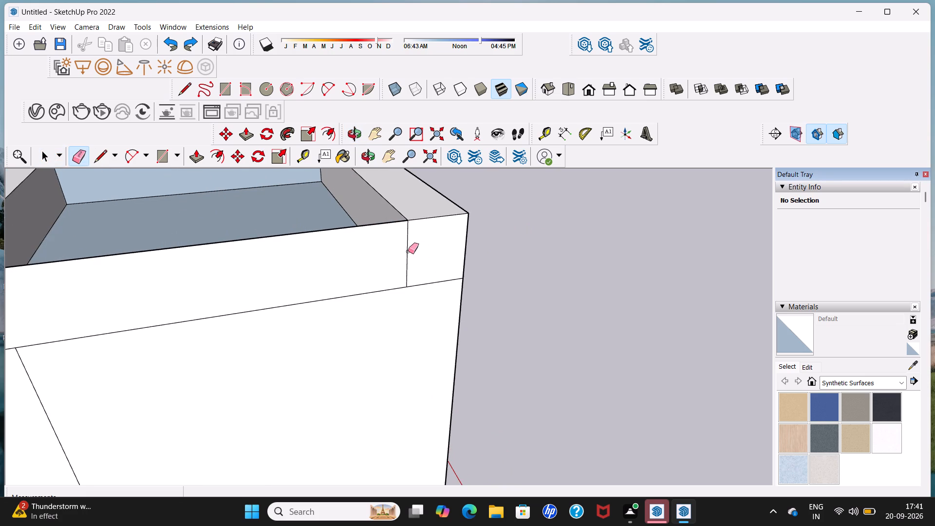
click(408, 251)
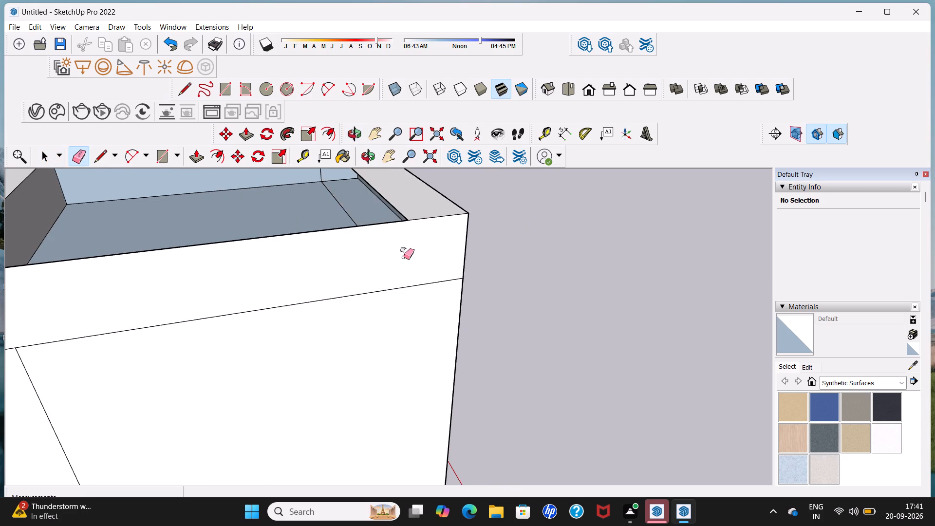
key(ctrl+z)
Mark 3' from the inner corner along the plain wall cabinet's bottom edge and draw a vertical door divider up to its top edge.
scroll(404, 253, down, 13)
scroll(413, 267, down, 20)
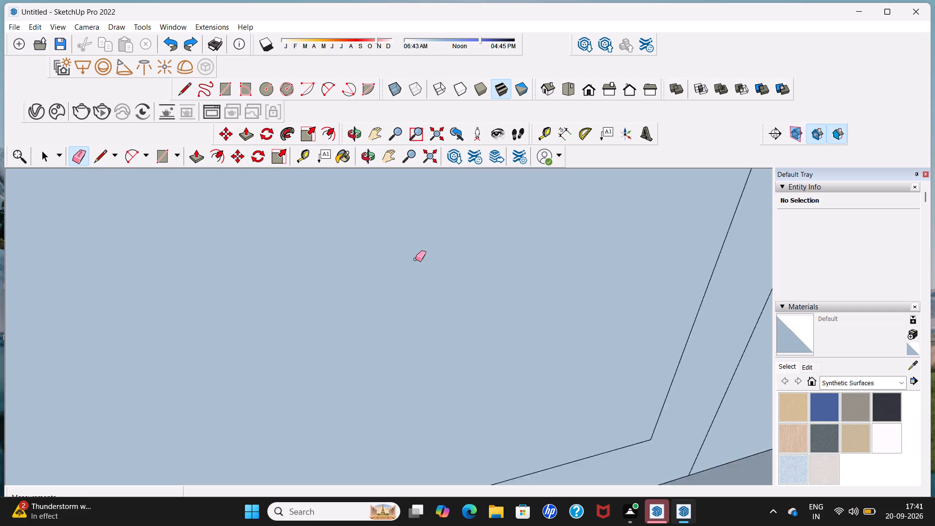
scroll(415, 259, down, 20)
scroll(415, 259, down, 20)
scroll(415, 259, down, 13)
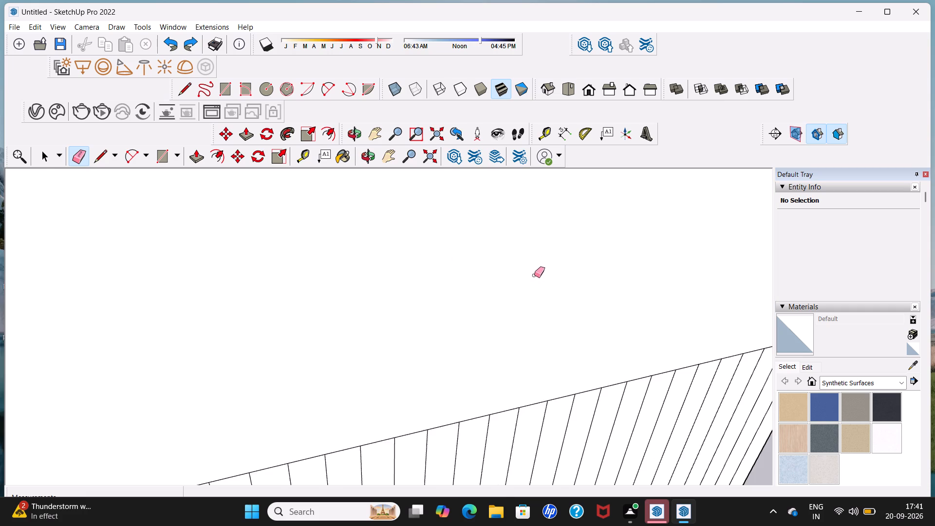
scroll(534, 275, down, 20)
scroll(534, 275, down, 5)
middle_drag(591, 259, 402, 282)
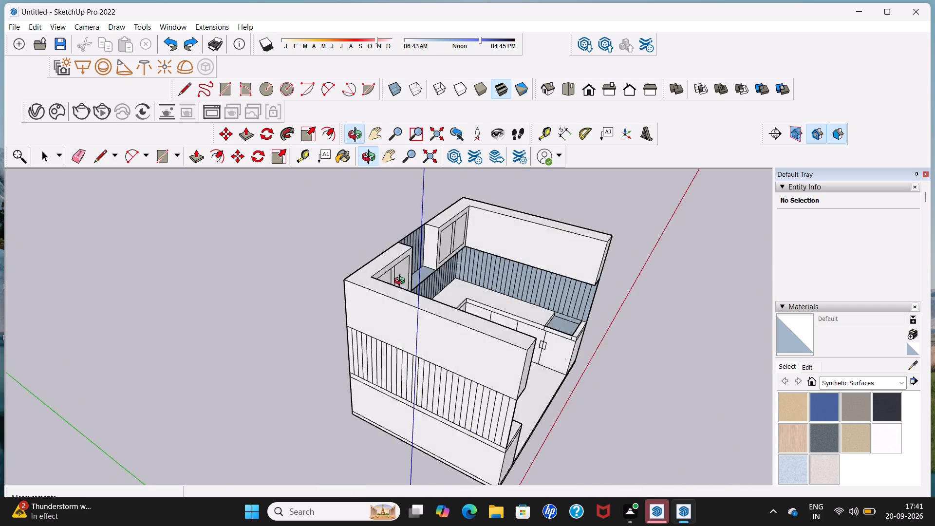
middle_drag(402, 282, 337, 284)
middle_drag(550, 285, 354, 247)
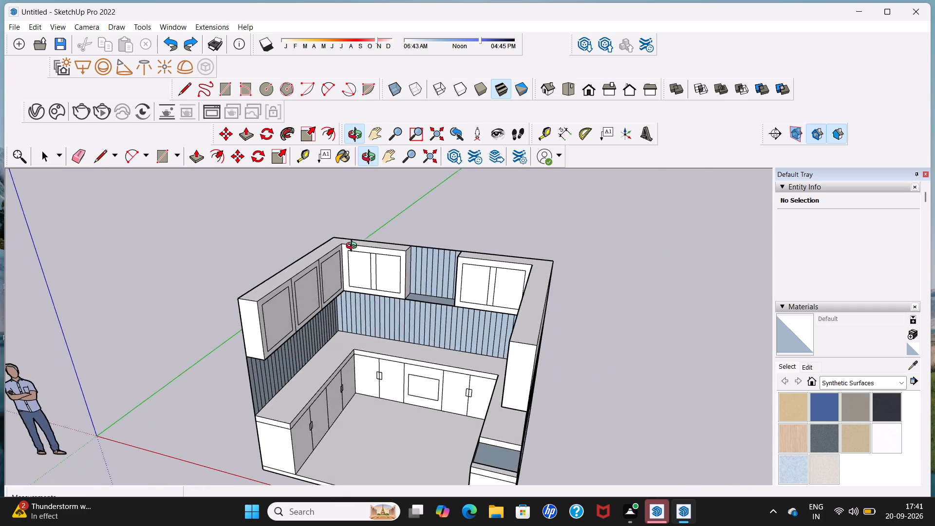
middle_drag(354, 247, 487, 267)
scroll(539, 296, up, 5)
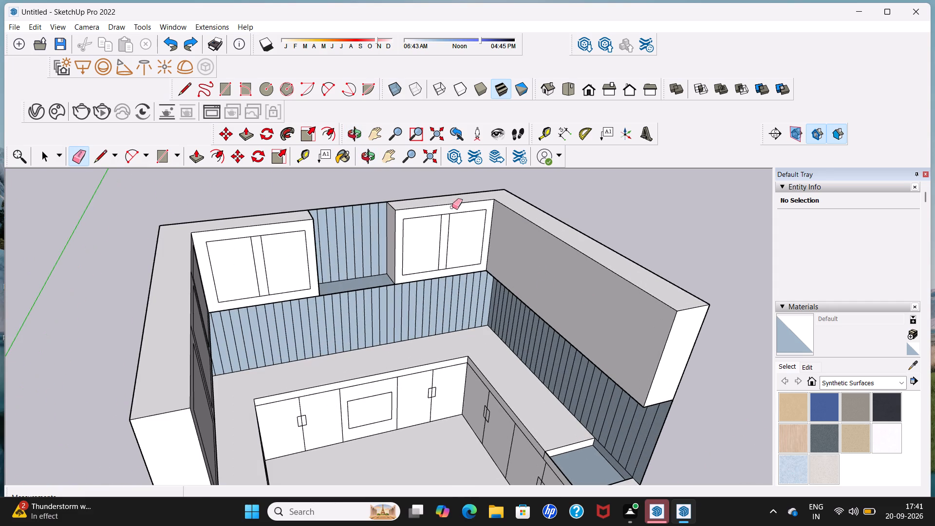
click(188, 87)
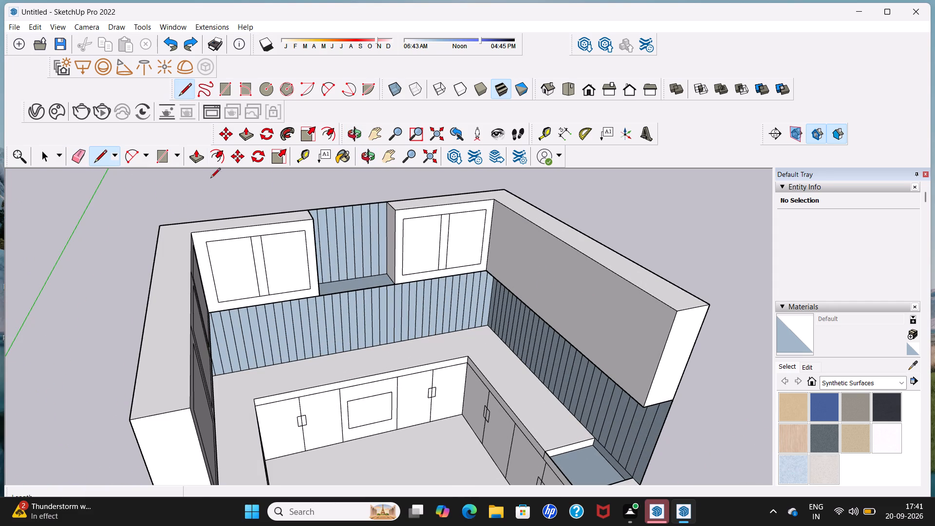
click(488, 271)
text(3')
key(Return)
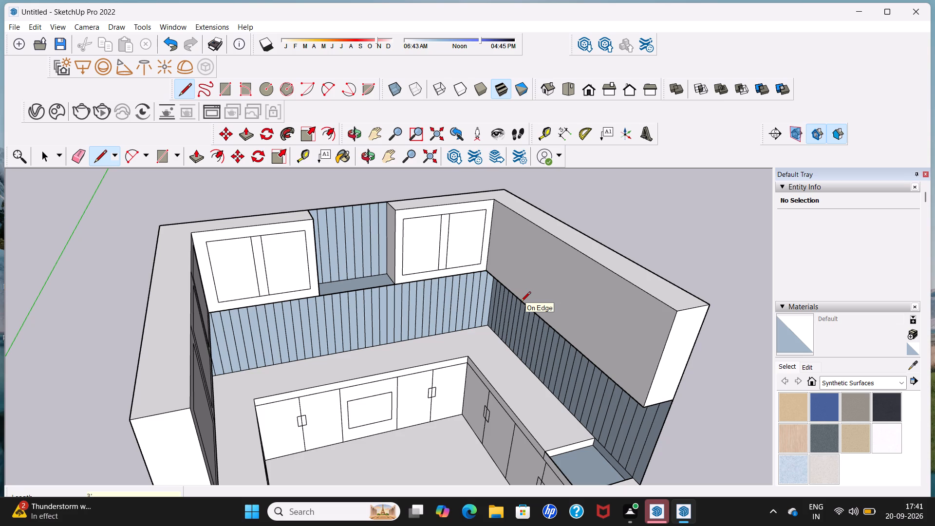
click(527, 305)
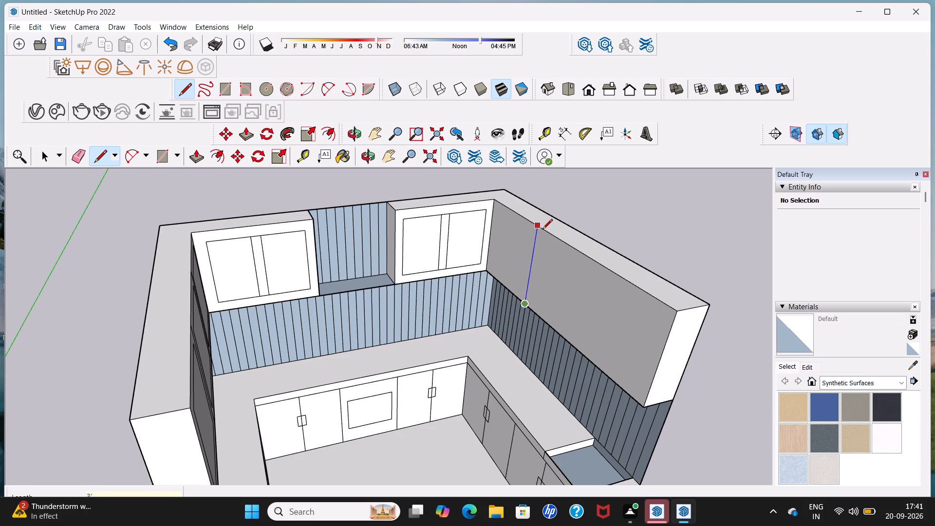
click(542, 230)
Mark another 3' along the bottom edge from the first divider and draw a second vertical divider up to the cabinet's top edge.
click(521, 306)
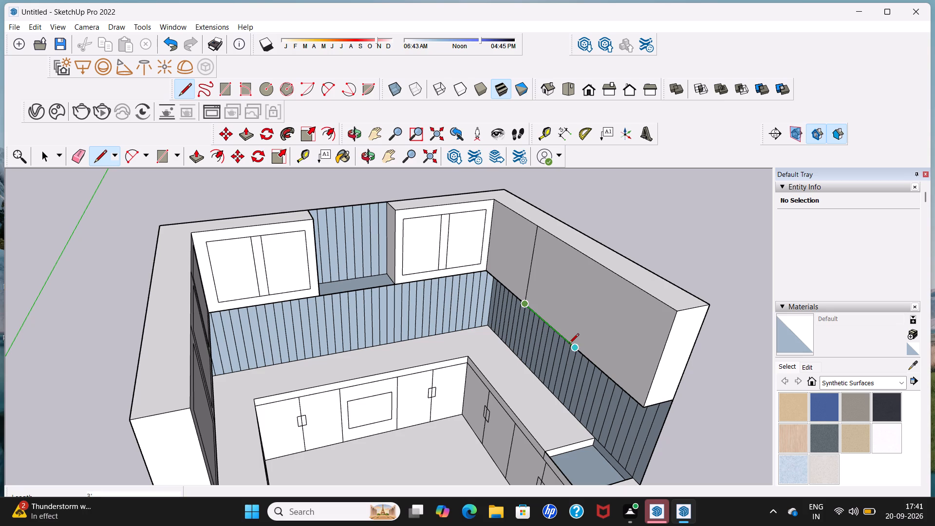
text(3')
key(Return)
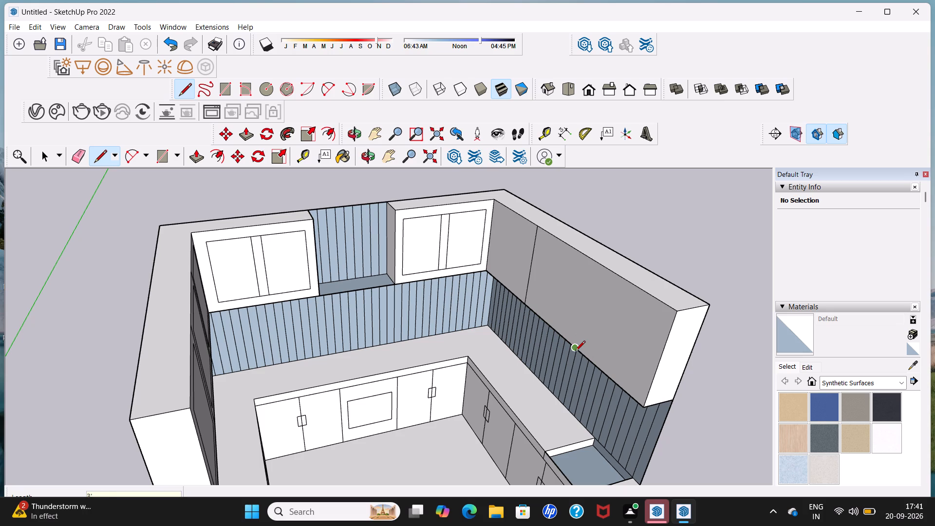
click(575, 352)
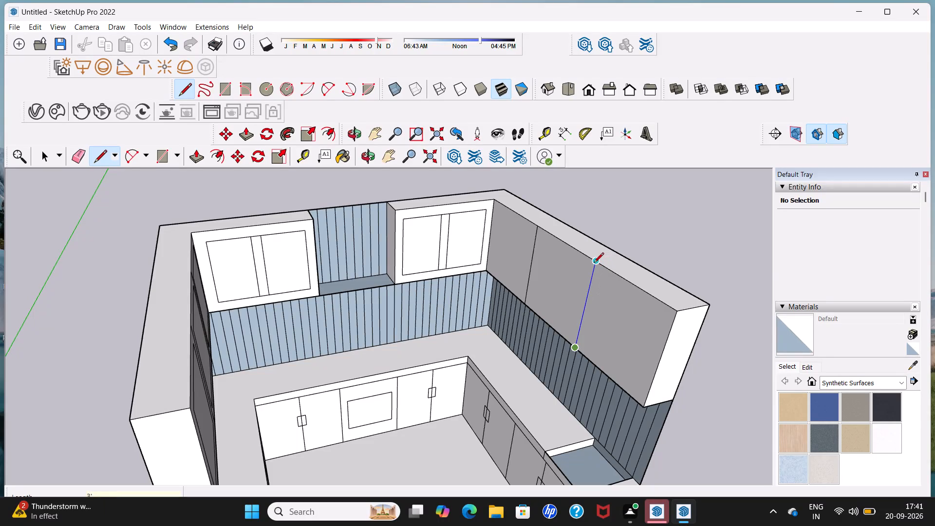
click(596, 262)
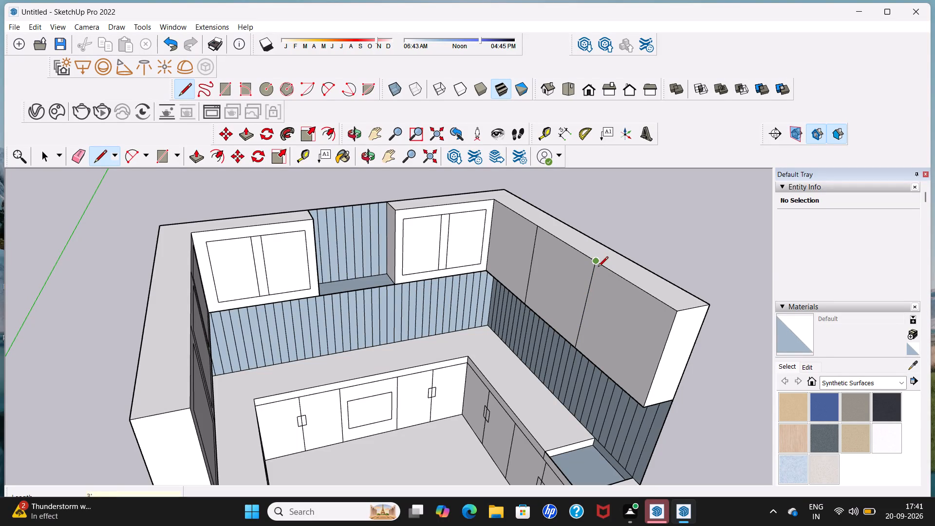
click(596, 262)
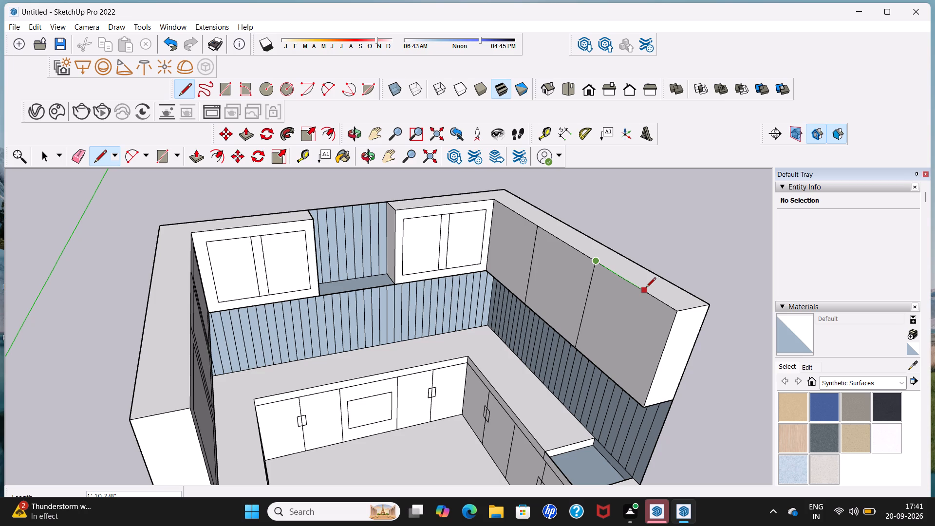
click(646, 288)
key(space)
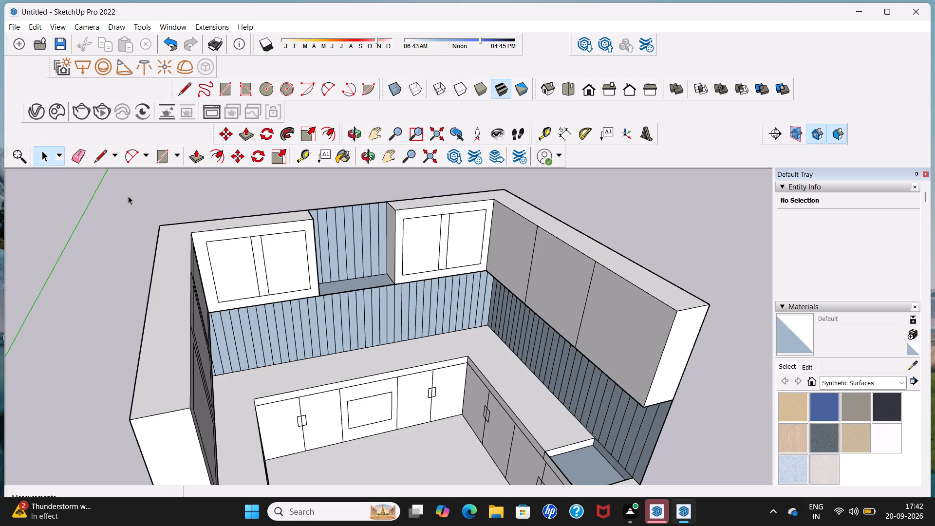
Measure the width of the cabinet's outermost section along its top edge, from the second divider to the end corner.
click(562, 138)
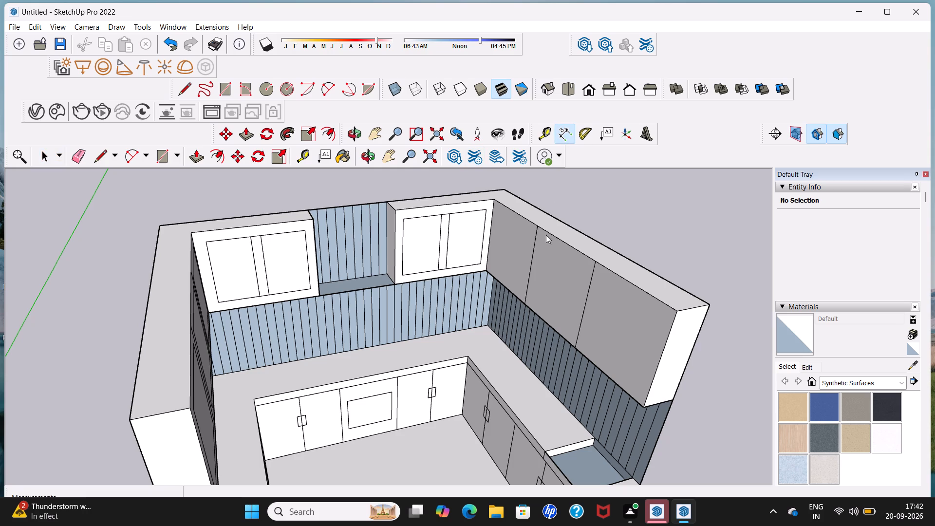
click(598, 260)
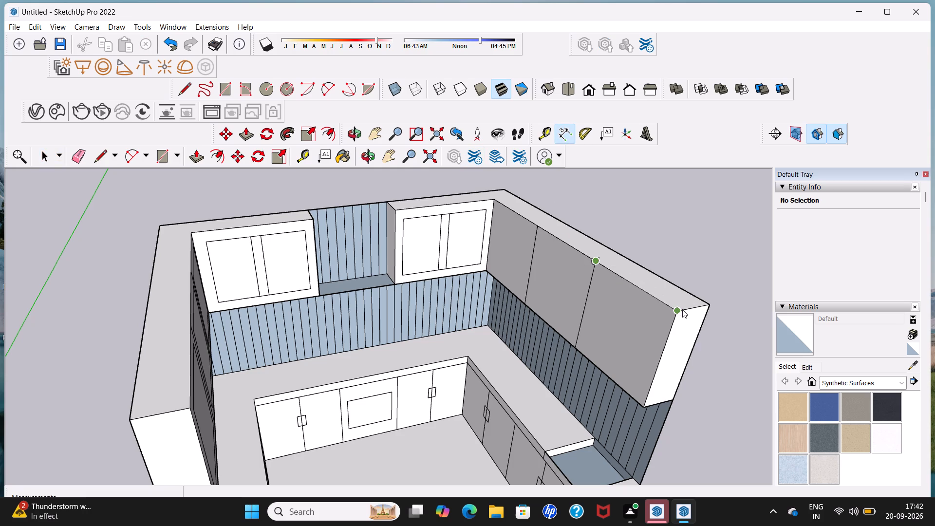
click(675, 310)
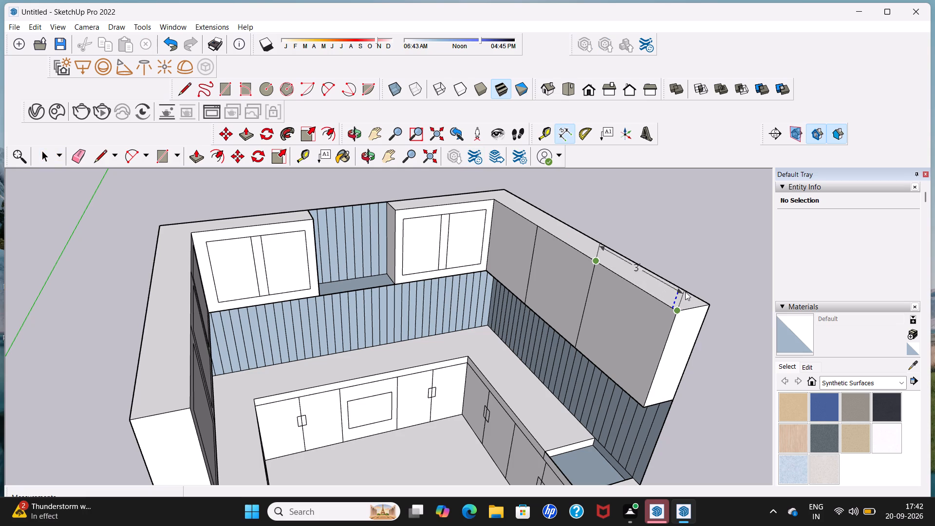
key(space)
Draw two 9' horizontal frame lines across the newly divided wall cabinet, one just below its top edge and one just above its bottom edge.
middle_drag(519, 304, 586, 311)
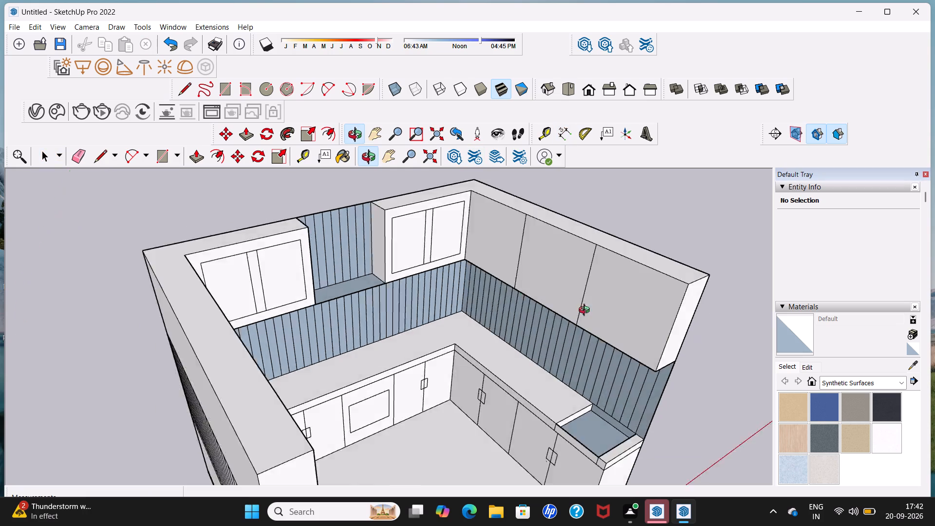
middle_drag(586, 311, 643, 294)
scroll(634, 299, up, 3)
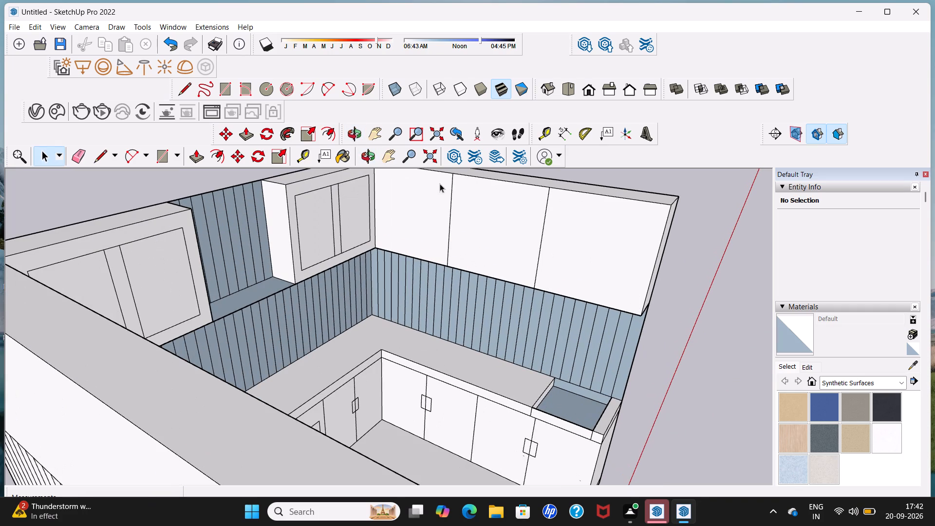
click(184, 90)
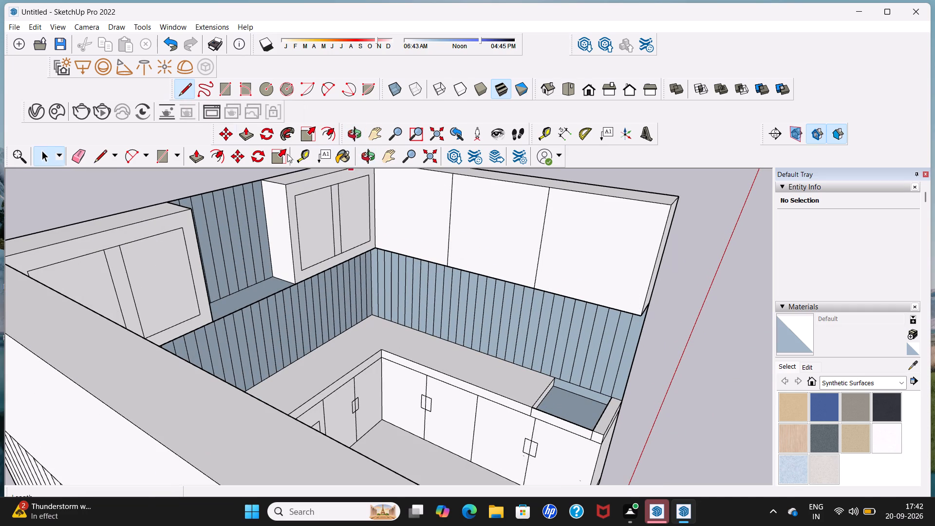
middle_drag(399, 185, 399, 233)
scroll(399, 233, up, 4)
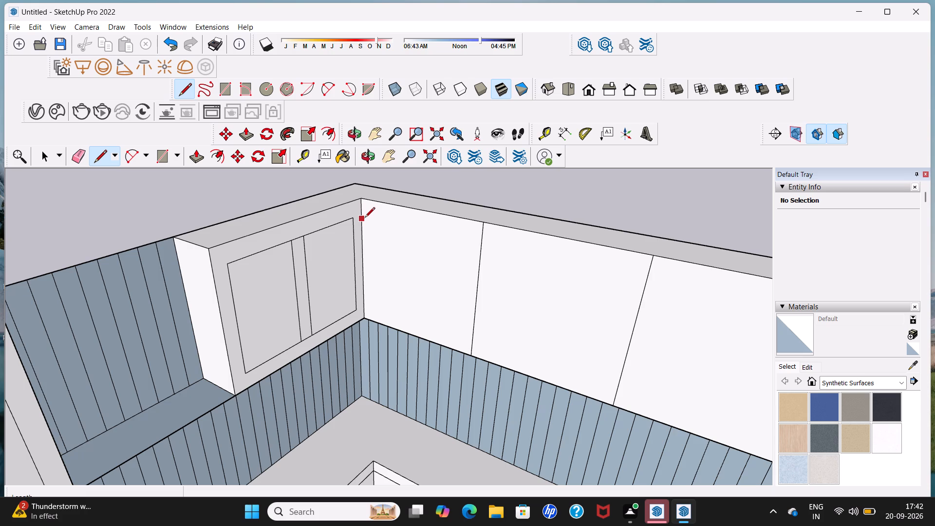
click(365, 218)
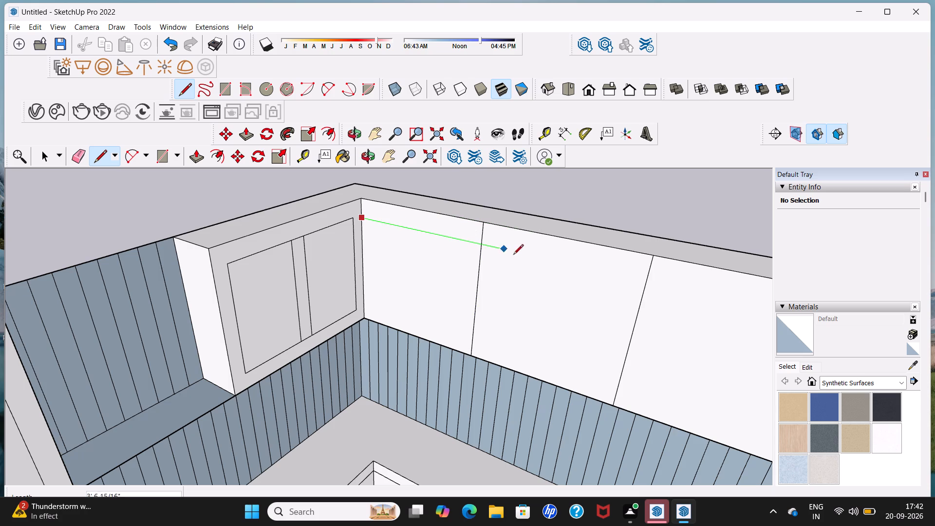
scroll(609, 274, down, 5)
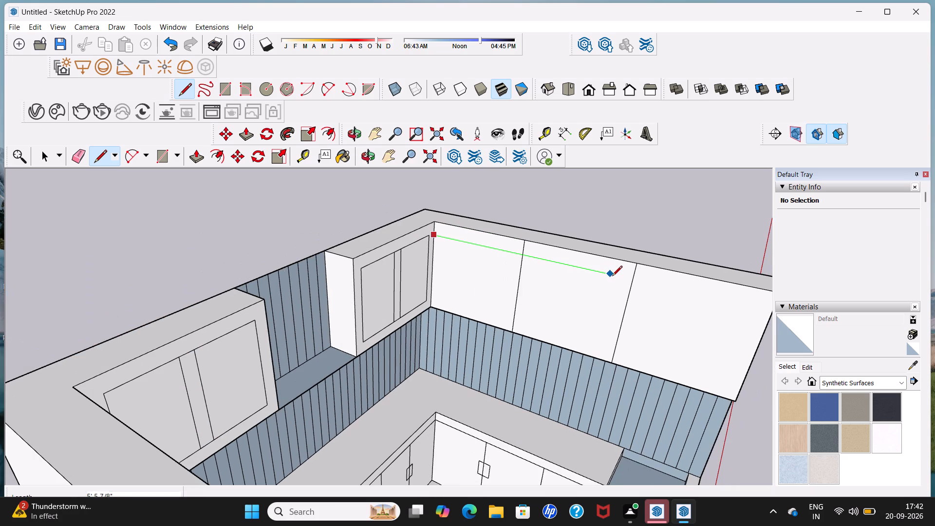
click(768, 312)
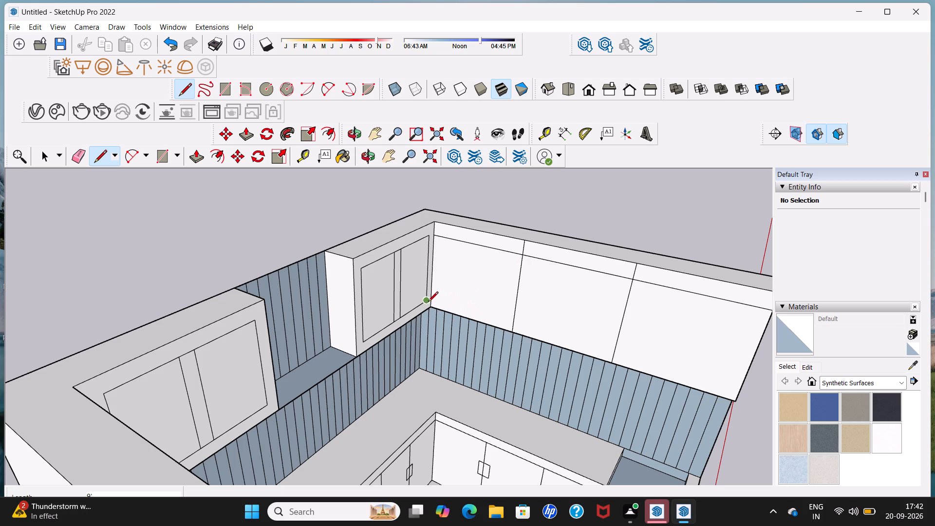
click(434, 299)
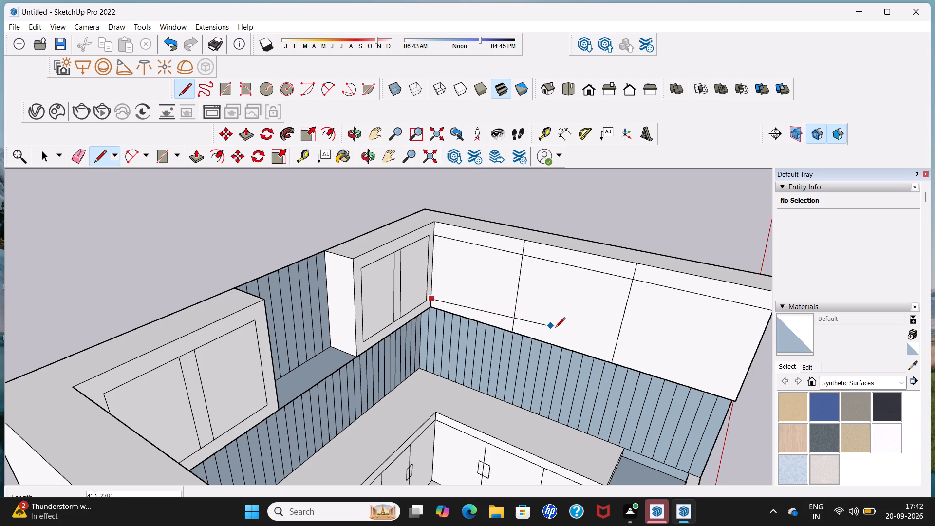
click(738, 391)
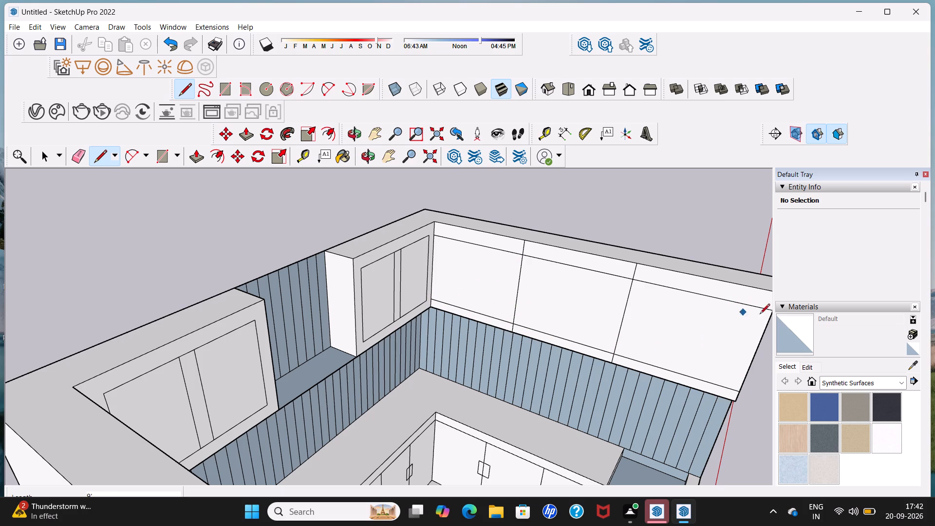
Draw six vertical lines about 2' 3" tall between the horizontal frame lines, framing the three wall-cabinet sections beside the corner, dividers and outer end.
click(761, 311)
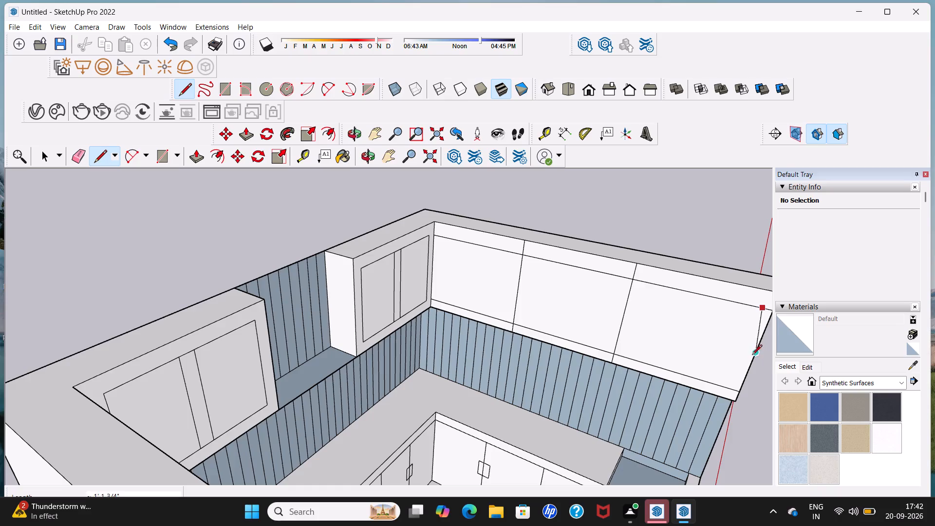
click(730, 387)
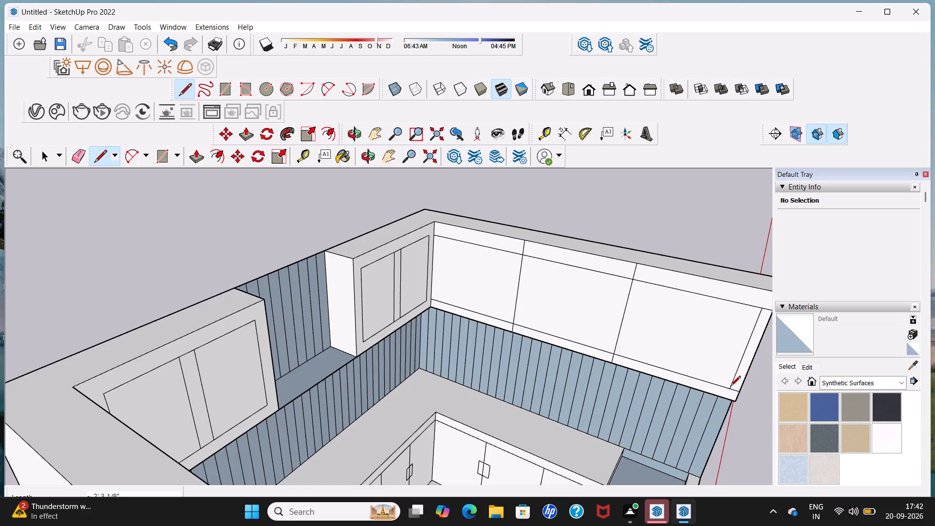
click(513, 256)
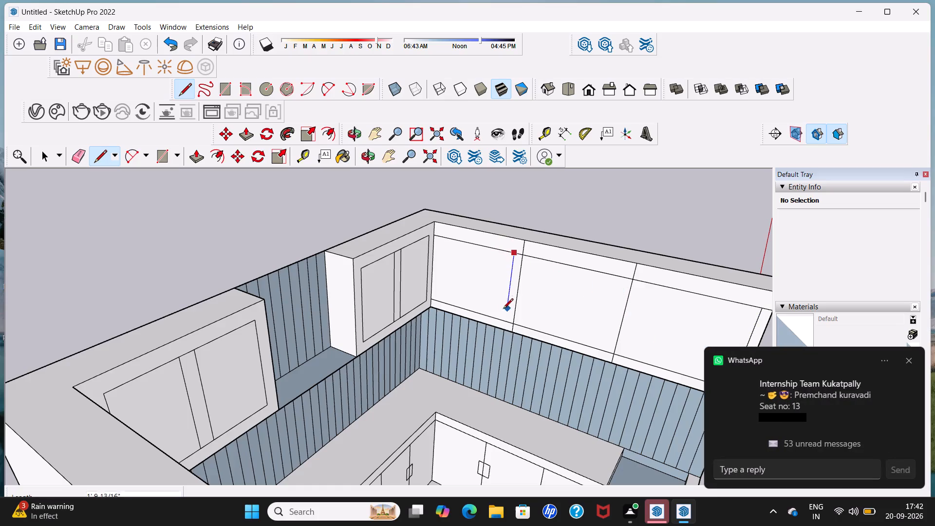
click(503, 320)
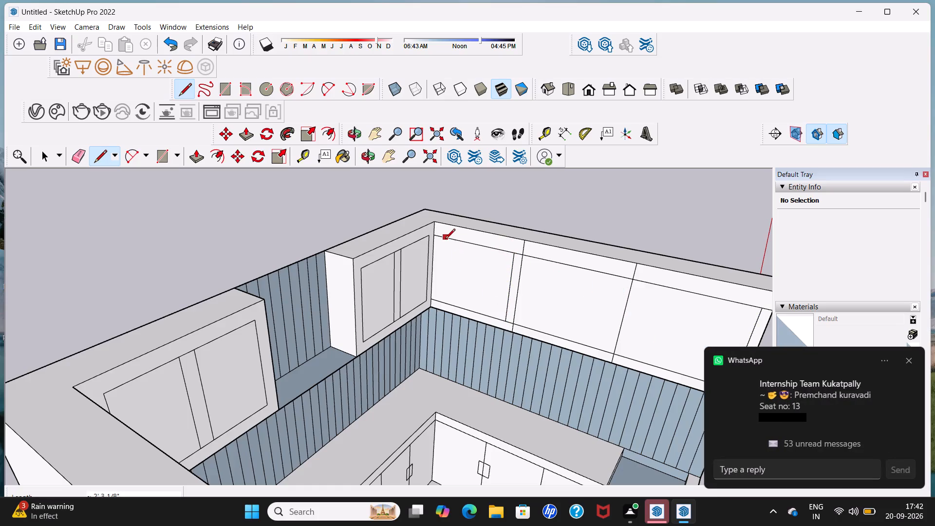
click(441, 240)
click(441, 297)
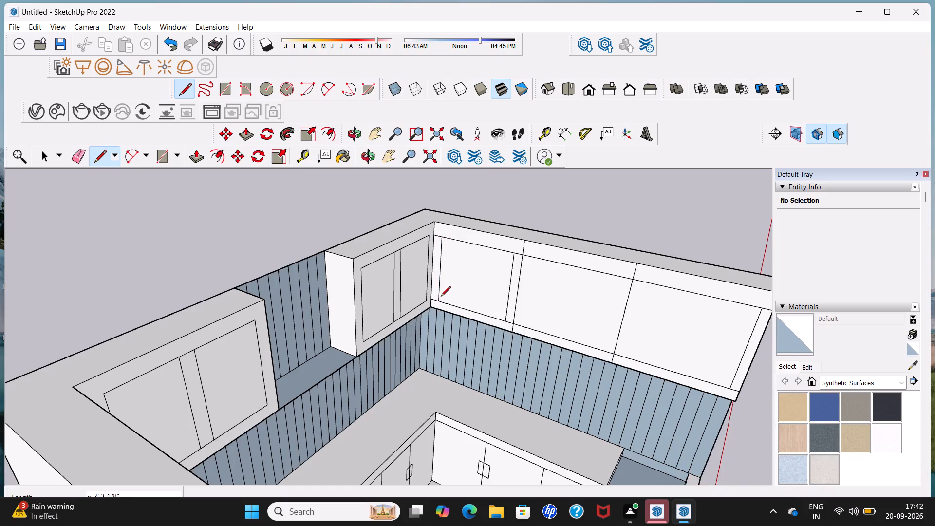
click(532, 256)
click(524, 322)
click(624, 280)
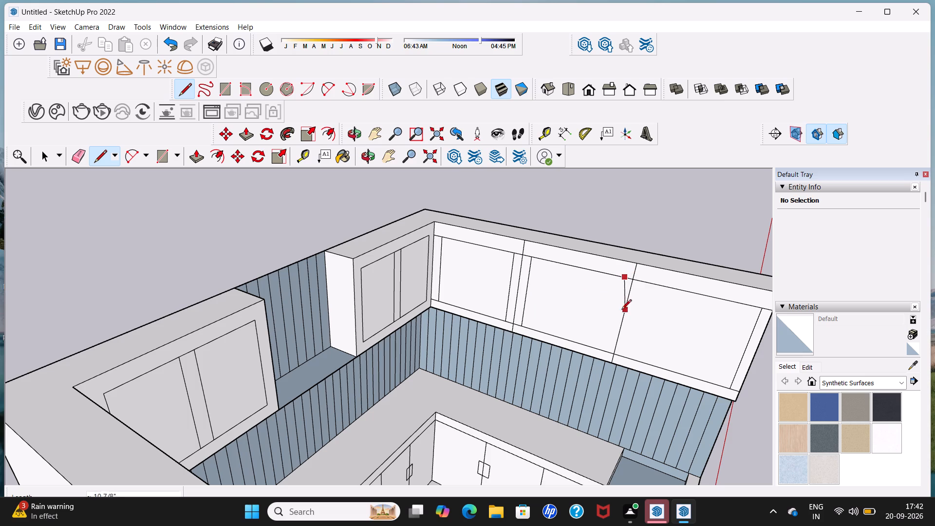
click(605, 348)
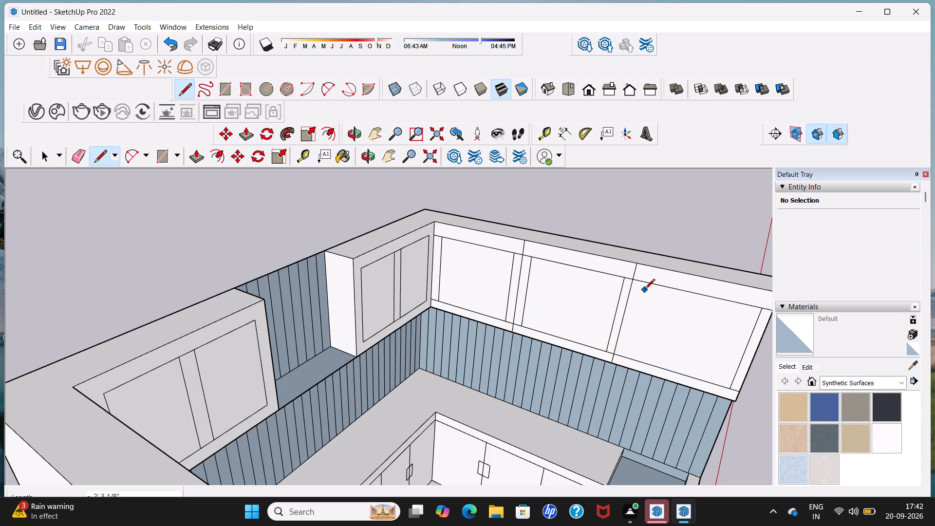
click(642, 283)
click(627, 358)
scroll(635, 345, down, 7)
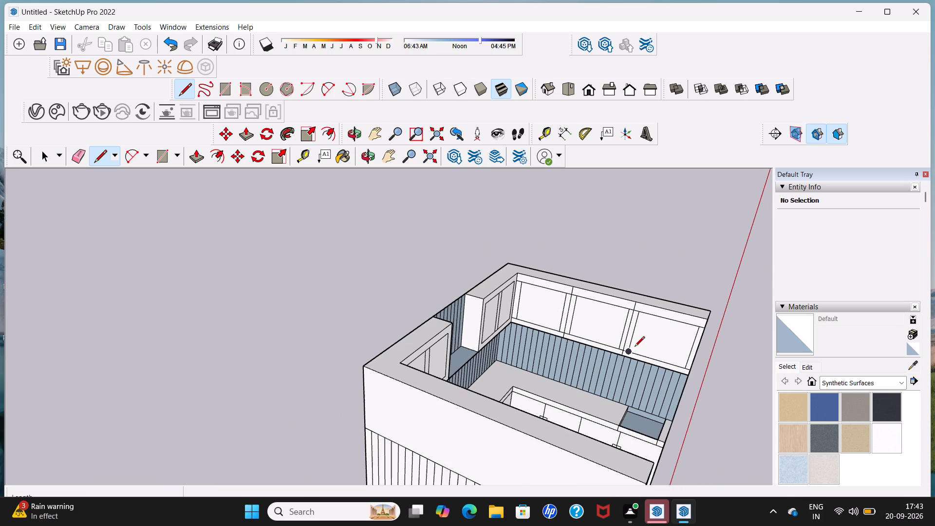
key(space)
Erase the short horizontal line stubs at the inner corner, below and above the first door frame of the three-section wall cabinet.
scroll(634, 347, up, 6)
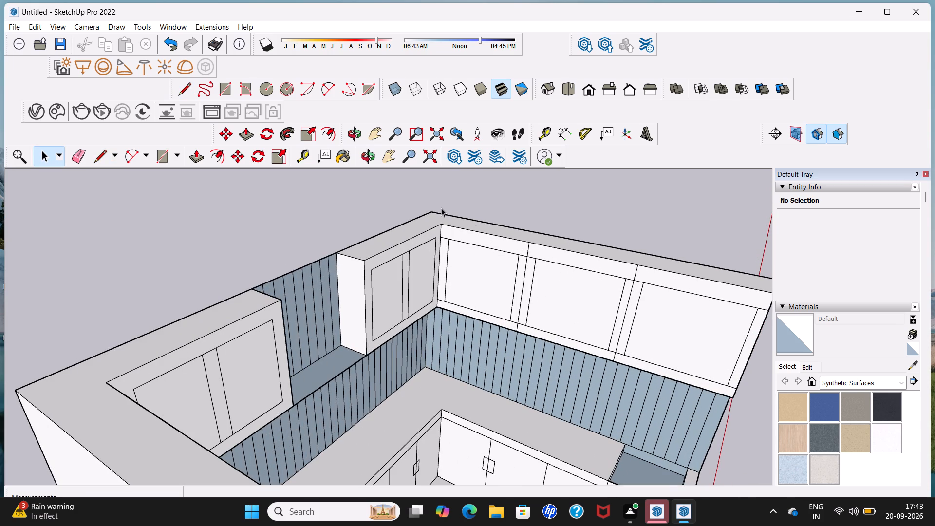
click(82, 158)
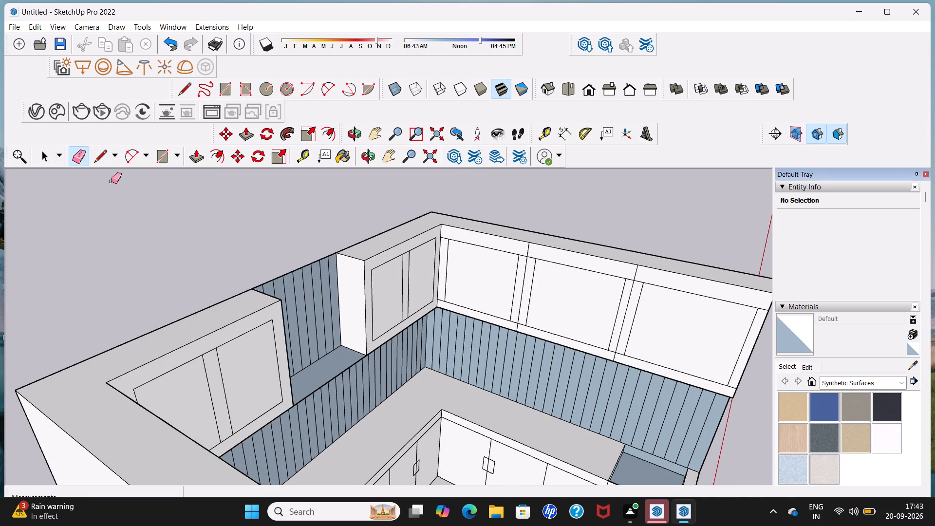
scroll(492, 299, up, 5)
scroll(404, 297, up, 4)
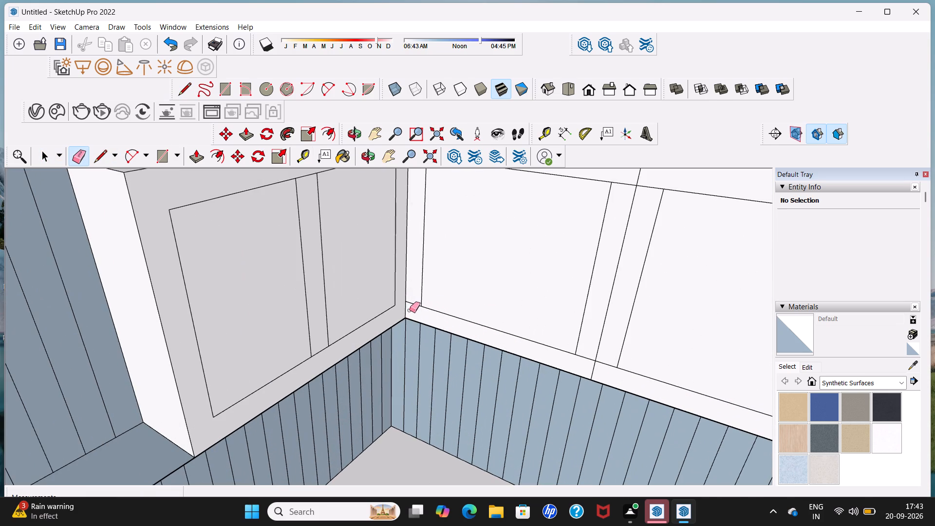
click(411, 304)
scroll(408, 306, down, 9)
scroll(418, 255, up, 2)
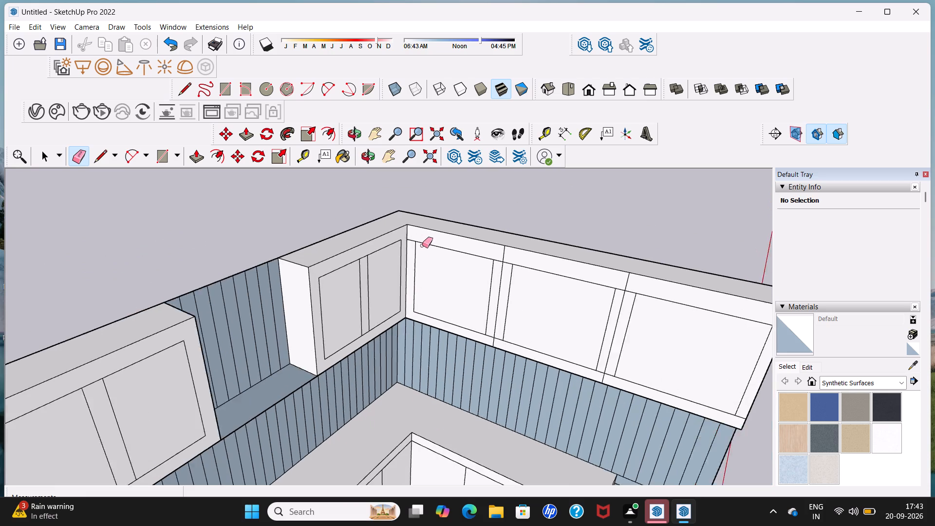
scroll(422, 245, up, 8)
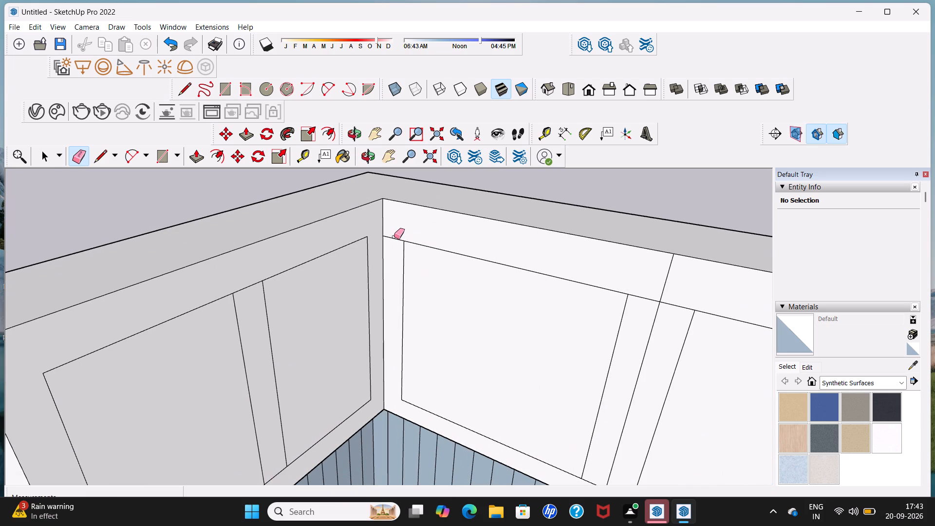
click(394, 239)
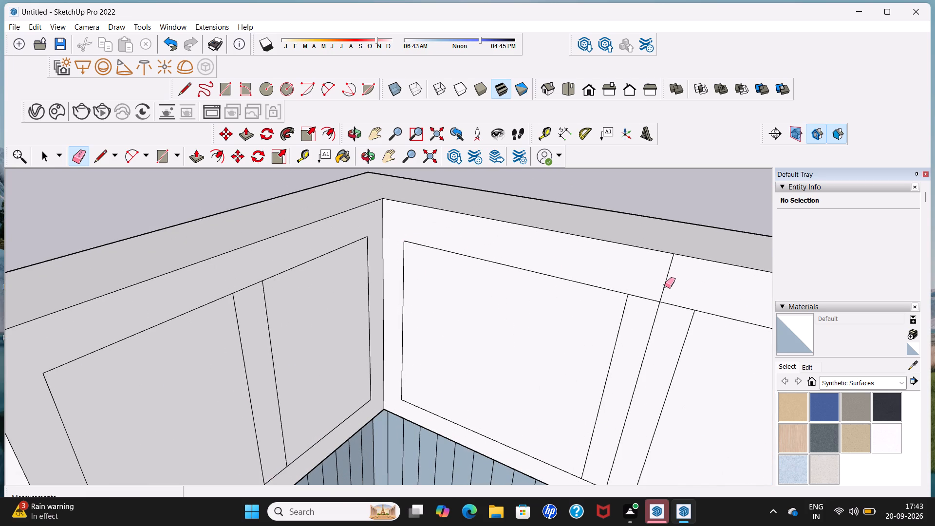
Erase the first divider's short ends above the upper frame line and below the lower frame line.
click(665, 286)
scroll(665, 286, down, 12)
scroll(653, 392, up, 5)
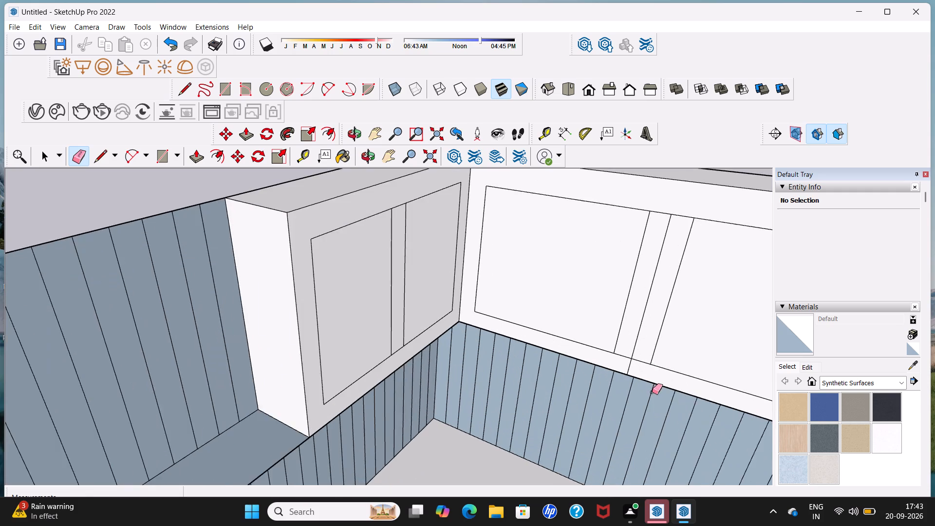
scroll(615, 390, up, 3)
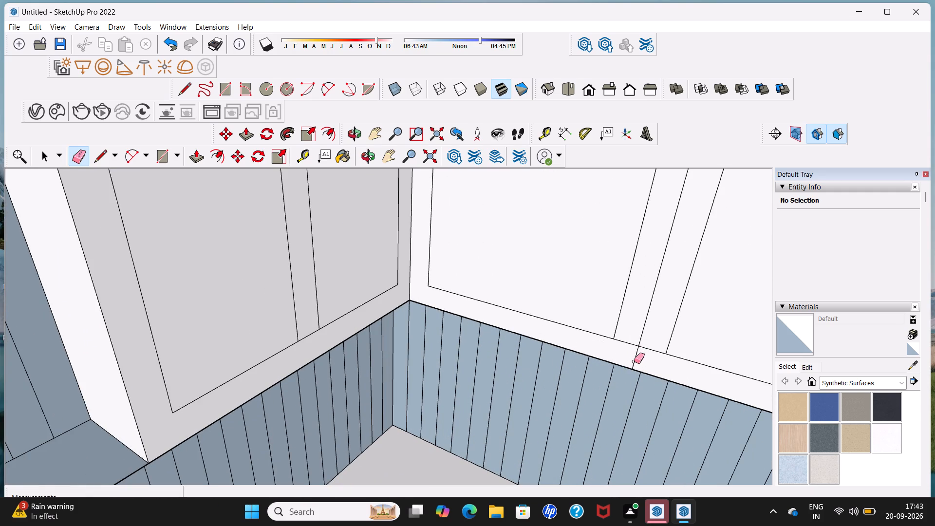
click(634, 361)
scroll(640, 358, down, 20)
scroll(640, 358, down, 1)
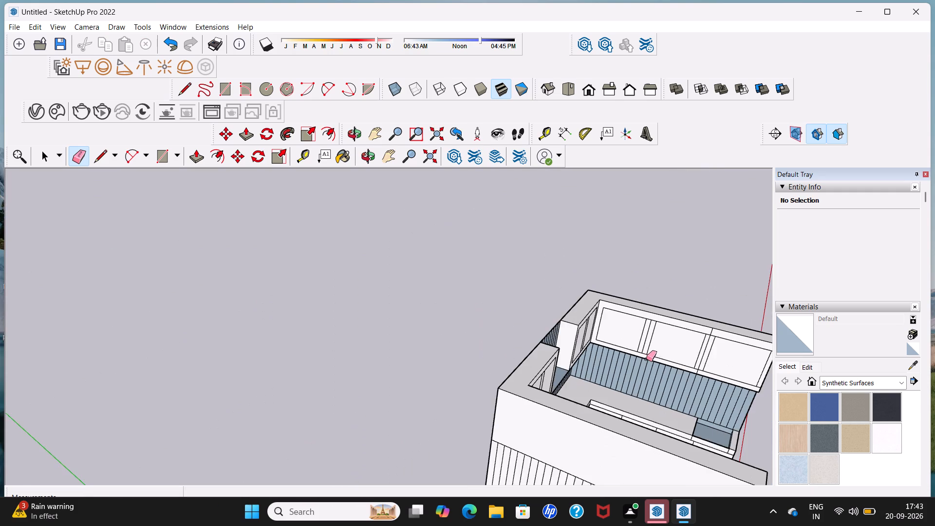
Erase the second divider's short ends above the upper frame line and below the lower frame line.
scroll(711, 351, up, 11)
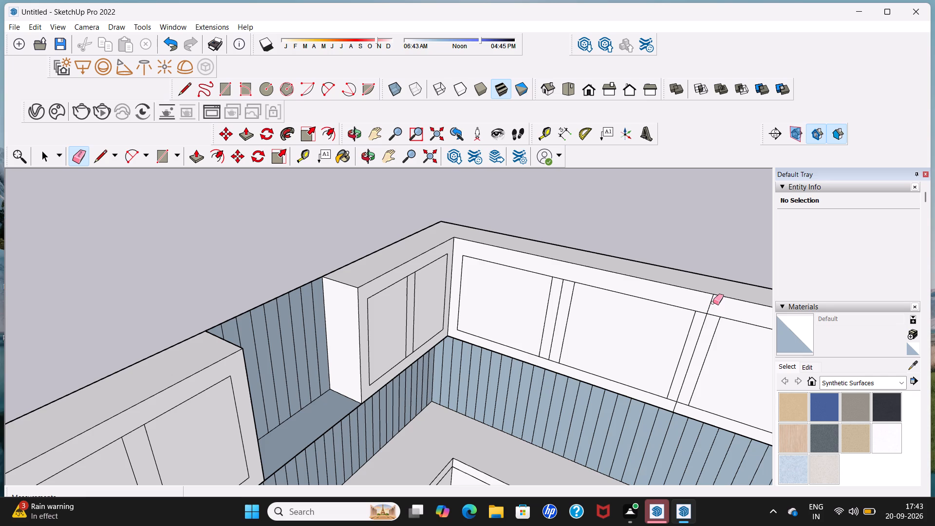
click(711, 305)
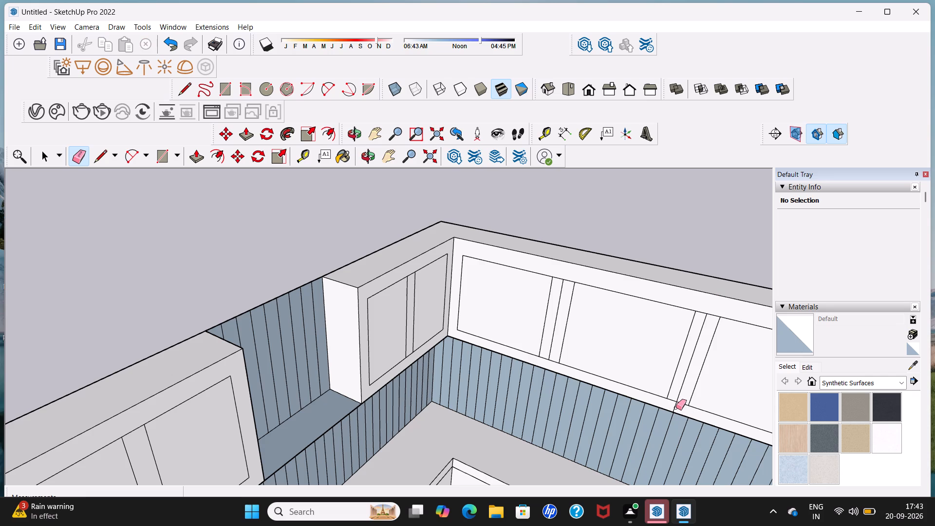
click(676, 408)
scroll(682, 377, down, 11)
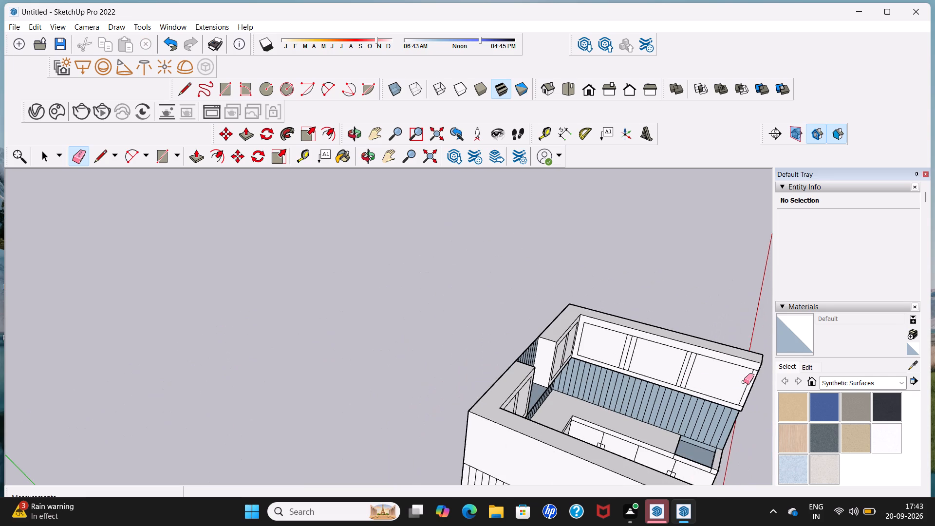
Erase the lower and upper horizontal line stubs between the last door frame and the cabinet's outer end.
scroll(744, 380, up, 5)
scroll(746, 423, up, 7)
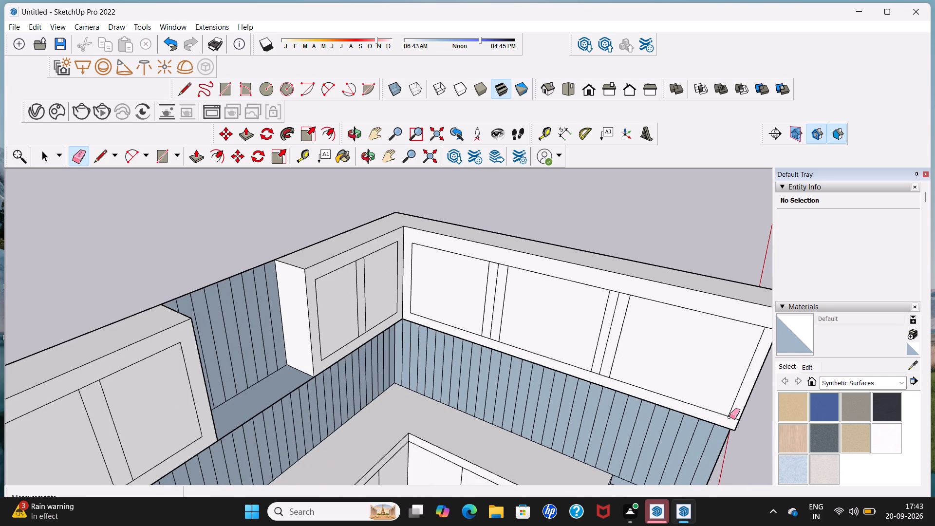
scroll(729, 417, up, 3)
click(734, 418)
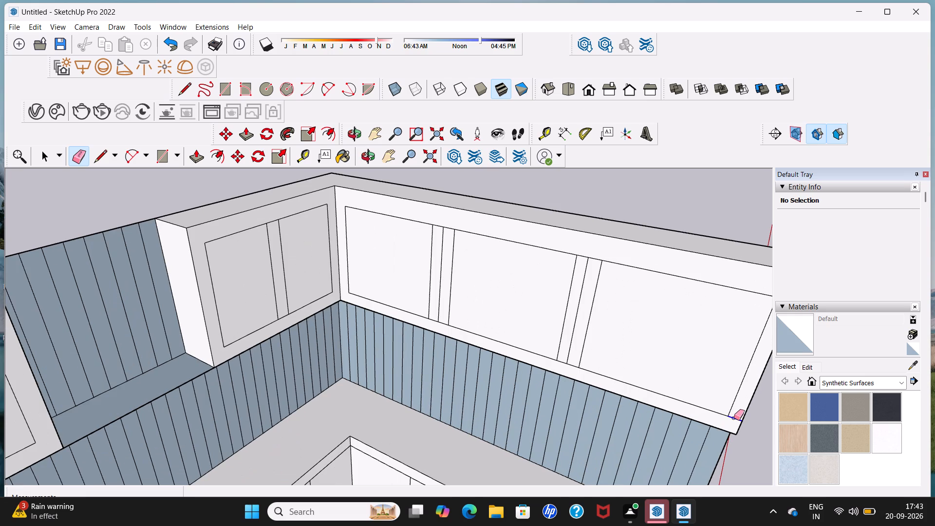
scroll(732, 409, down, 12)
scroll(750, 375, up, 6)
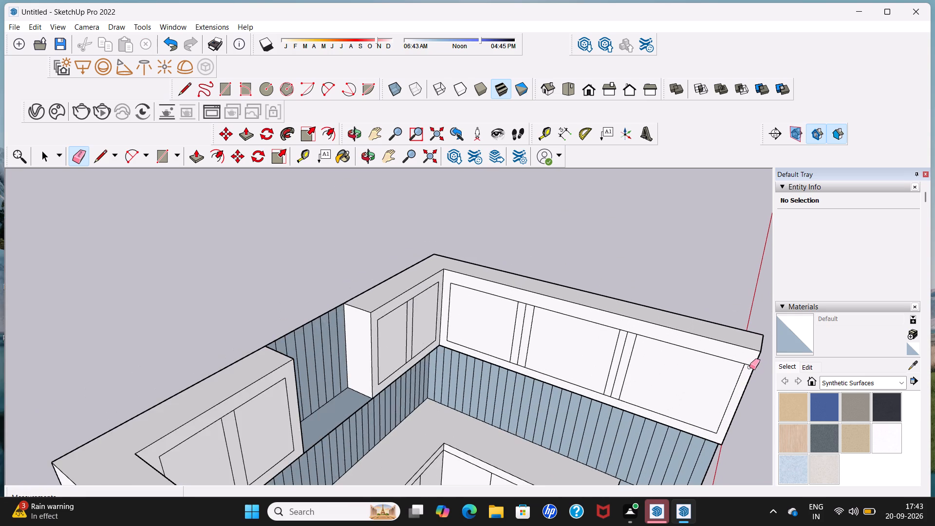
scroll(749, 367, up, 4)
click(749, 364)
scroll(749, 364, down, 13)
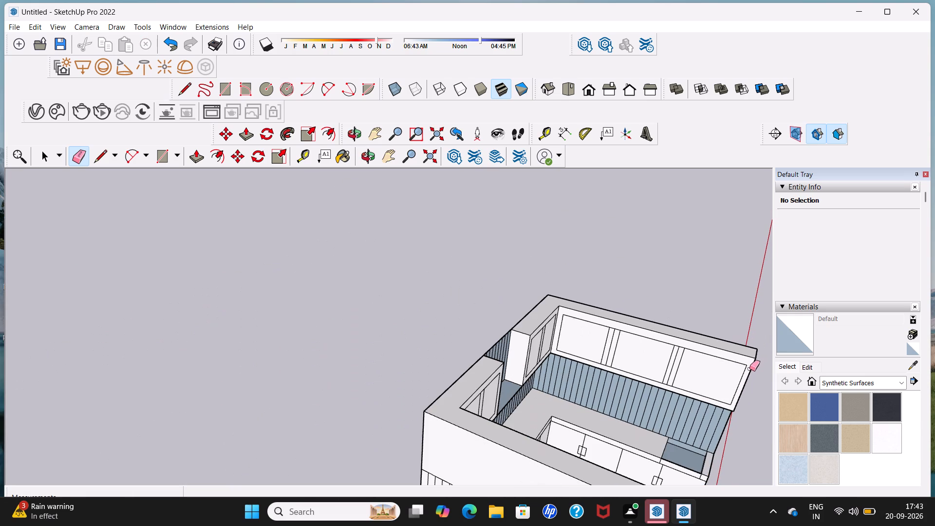
Examine the wall-cabinet door frames from several sides of the kitchen.
shift+middle_drag(702, 392, 423, 190)
middle_drag(434, 234, 166, 308)
scroll(306, 231, down, 6)
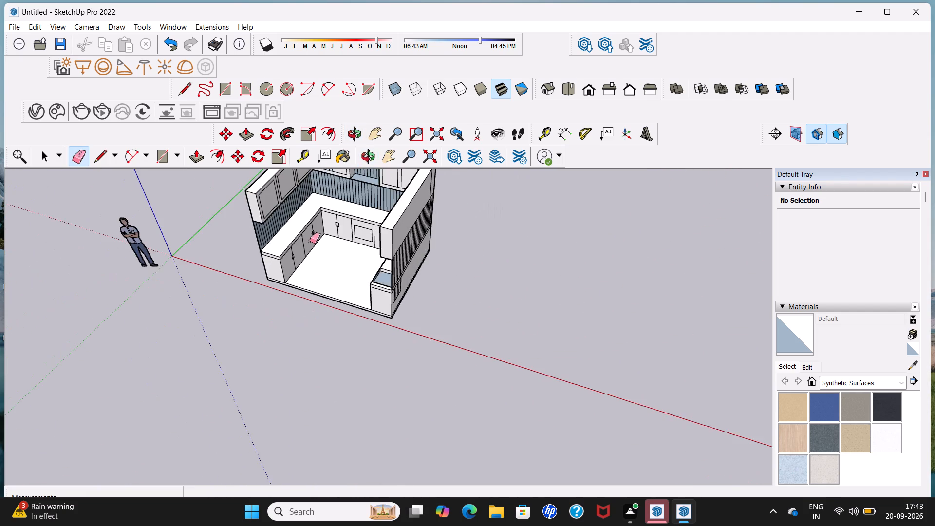
scroll(310, 241, down, 6)
middle_drag(327, 198, 373, 188)
scroll(334, 194, up, 1)
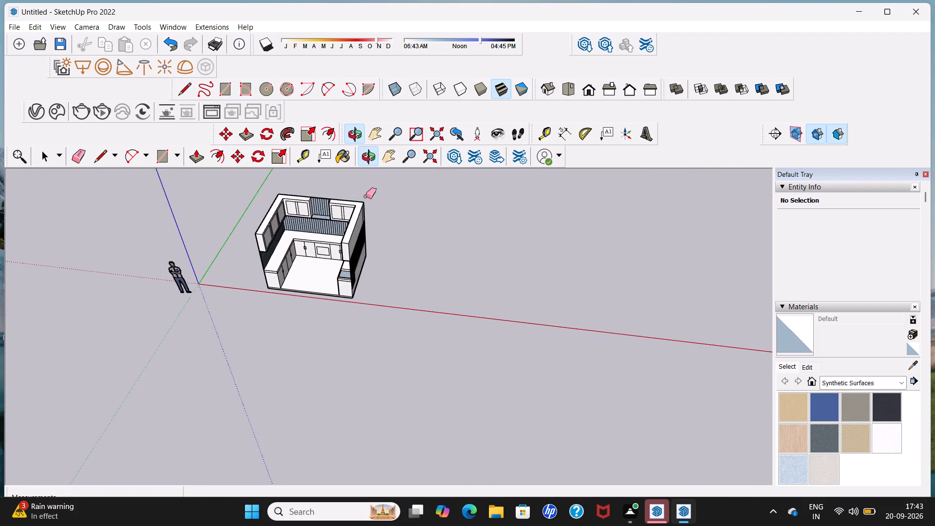
scroll(275, 228, up, 15)
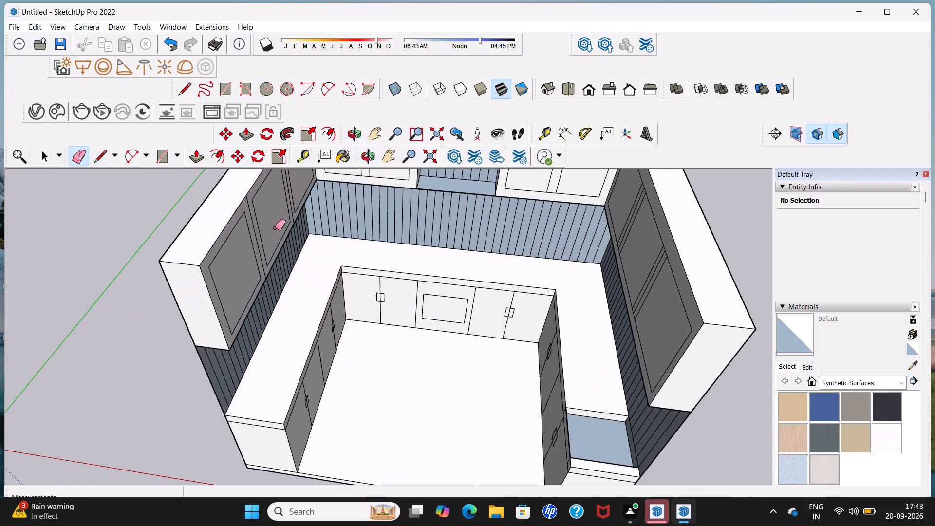
middle_drag(280, 243, 269, 244)
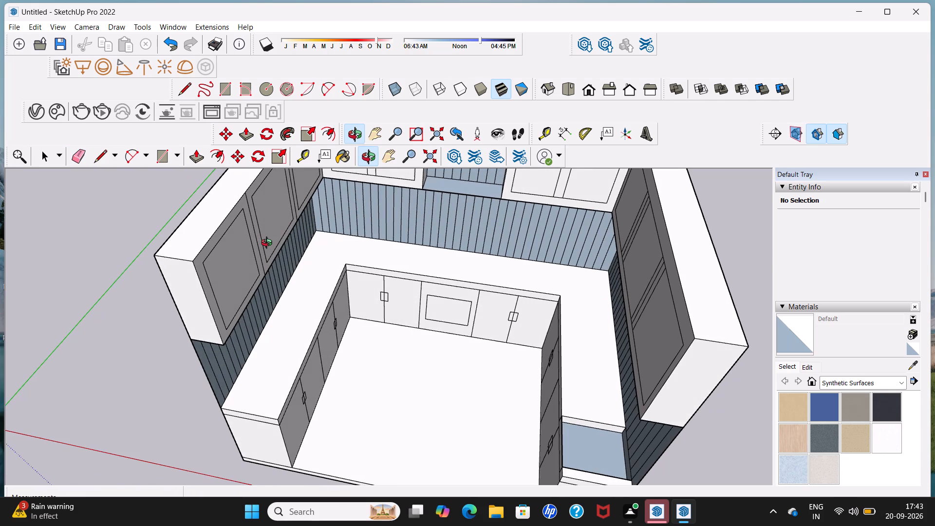
middle_drag(269, 244, 384, 251)
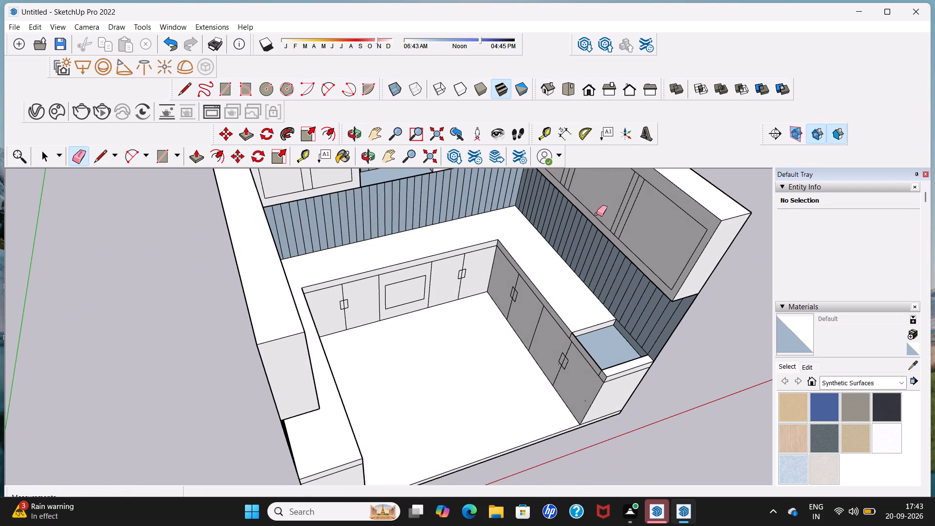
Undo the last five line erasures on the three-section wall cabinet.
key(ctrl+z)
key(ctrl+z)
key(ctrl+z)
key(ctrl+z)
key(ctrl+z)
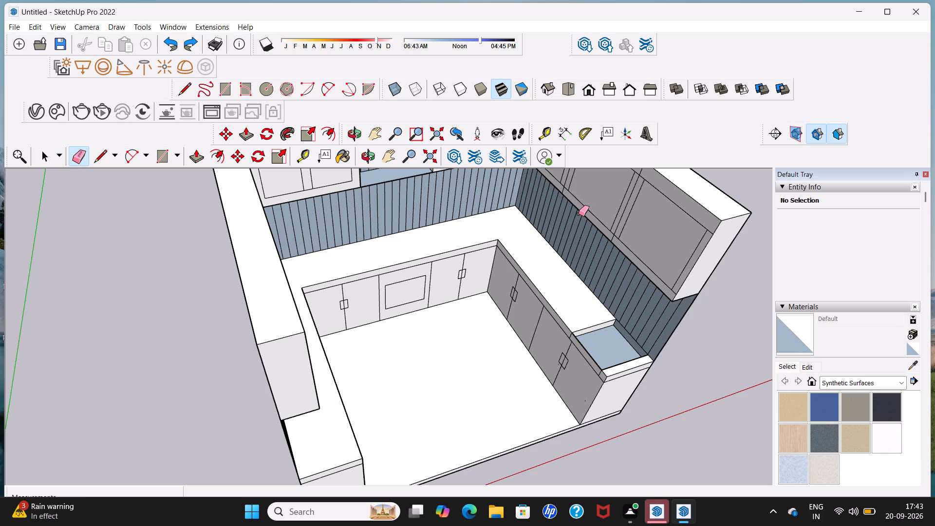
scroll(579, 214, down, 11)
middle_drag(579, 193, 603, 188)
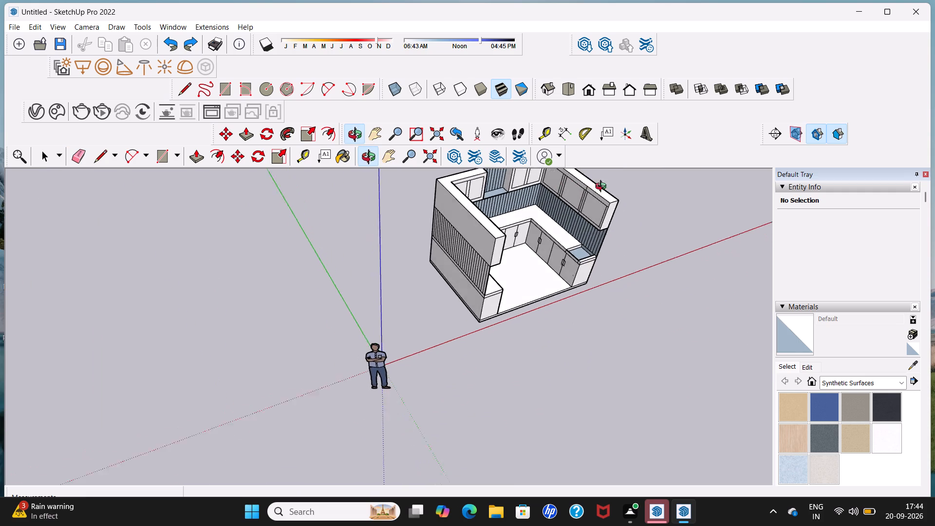
Undo five more edits on the three-section wall cabinet, back to its second divider as a single line.
middle_drag(603, 188, 565, 194)
middle_drag(554, 193, 530, 266)
middle_drag(572, 223, 503, 324)
middle_drag(503, 321, 534, 255)
scroll(503, 319, up, 3)
middle_drag(535, 319, 535, 316)
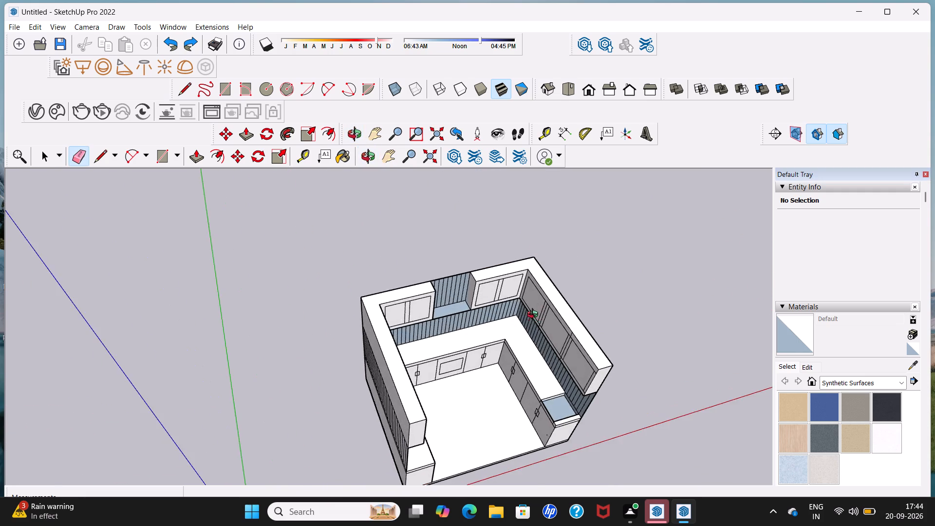
scroll(535, 316, up, 4)
middle_drag(535, 316, 545, 289)
key(ctrl+z)
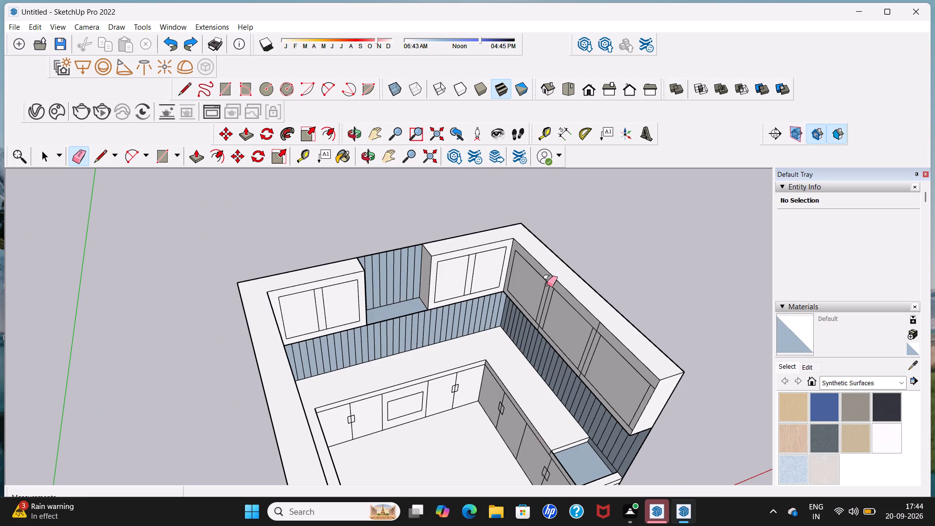
key(ctrl+z)
key(ctrl+z)
key(ctrl+z)
key(ctrl+z)
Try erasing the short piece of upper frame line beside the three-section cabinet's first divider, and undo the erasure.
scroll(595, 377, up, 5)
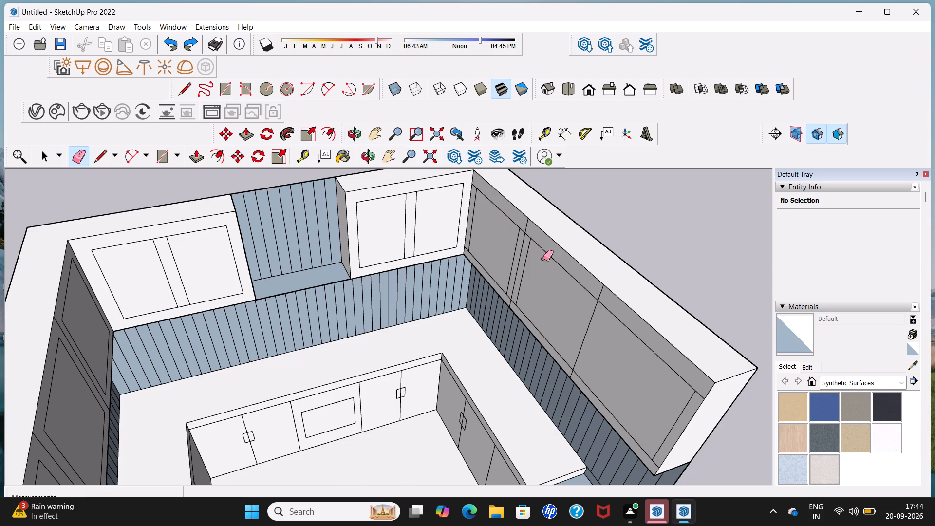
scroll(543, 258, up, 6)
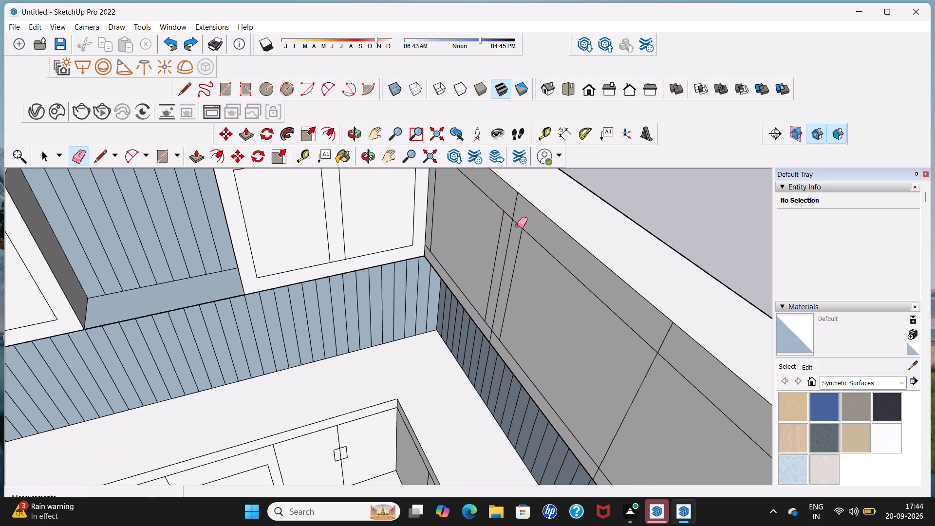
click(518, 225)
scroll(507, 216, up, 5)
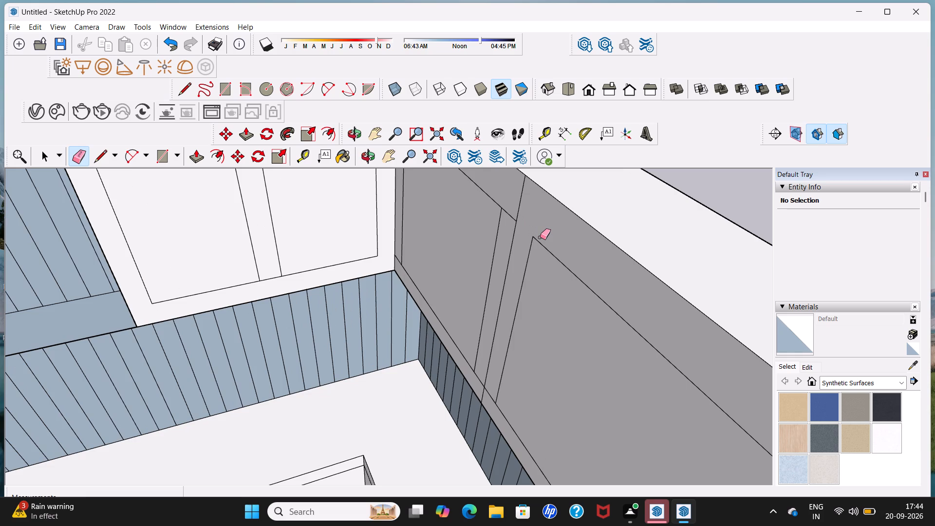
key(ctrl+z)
Undo the vertical frame line on the middle section's side of the first divider.
key(ctrl+z)
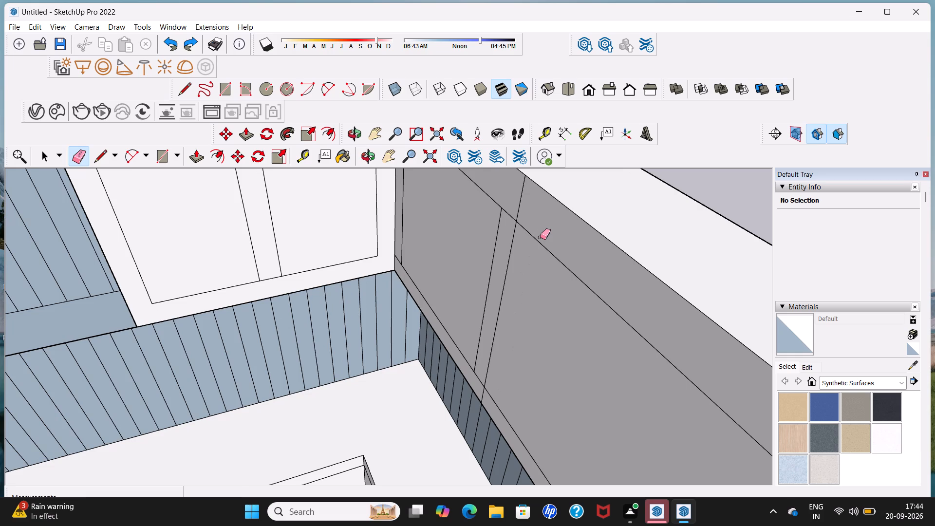
scroll(546, 264, down, 19)
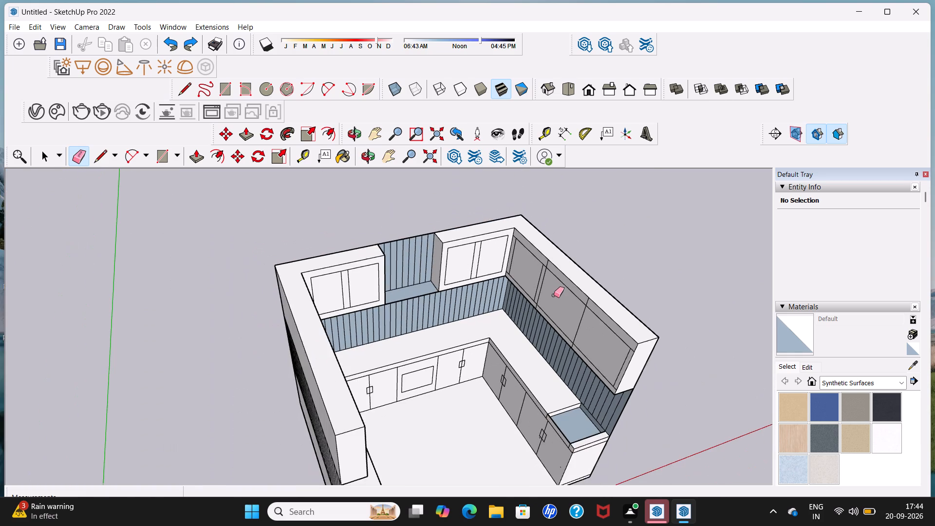
scroll(554, 298, up, 6)
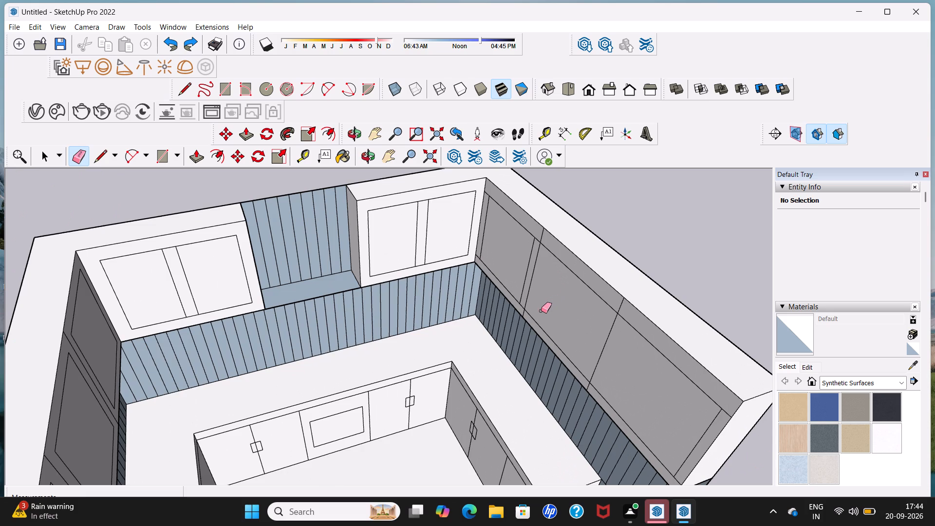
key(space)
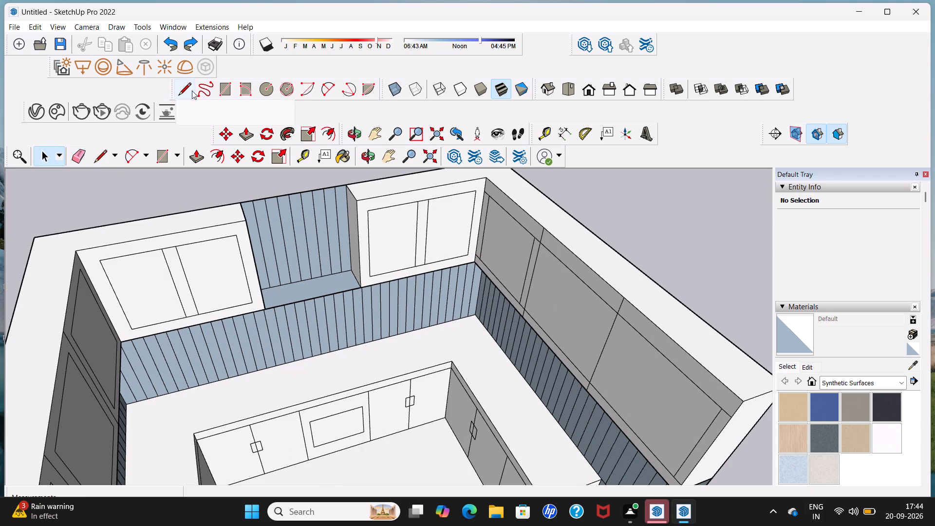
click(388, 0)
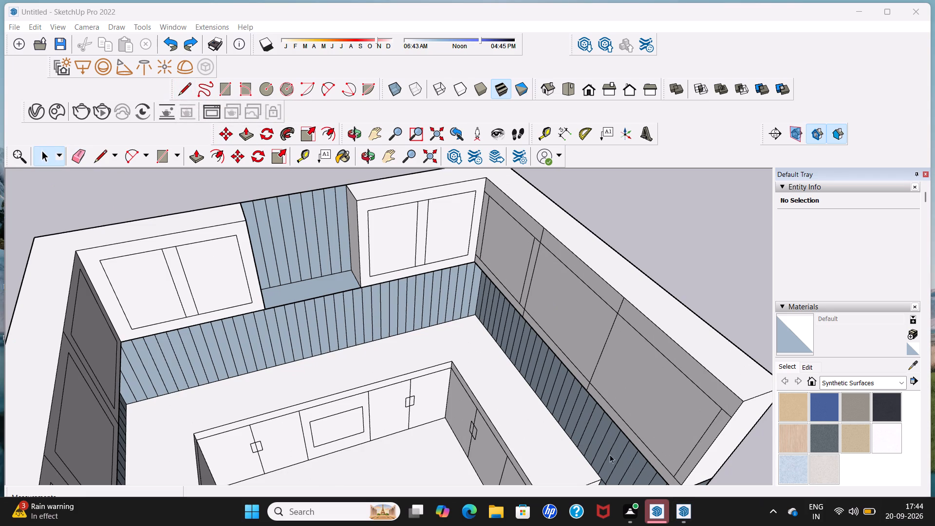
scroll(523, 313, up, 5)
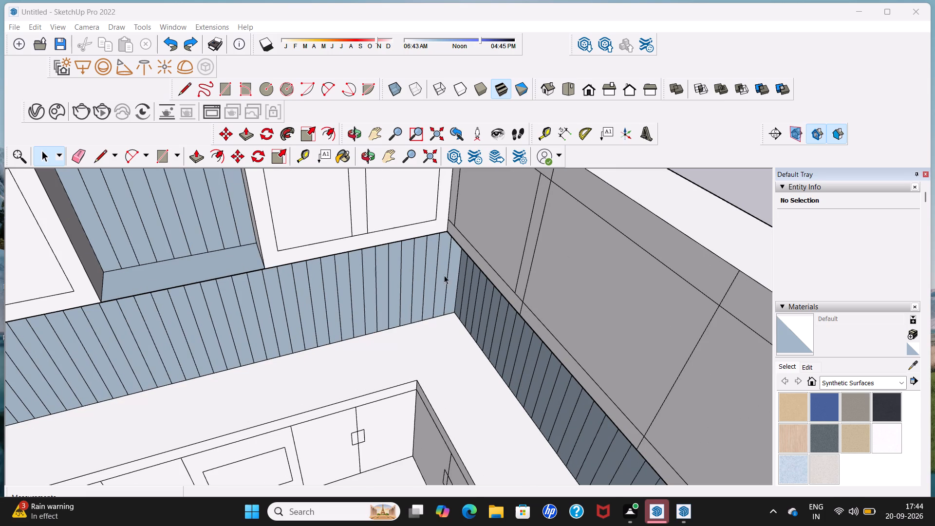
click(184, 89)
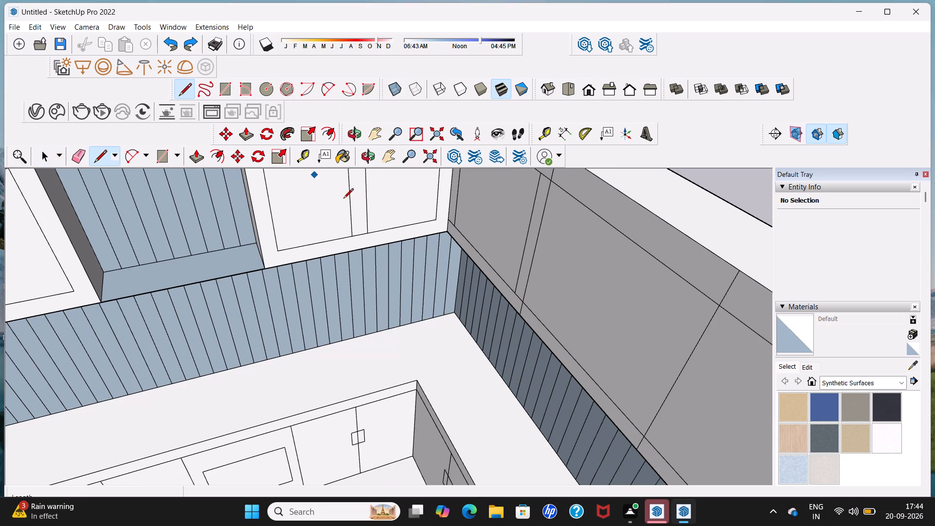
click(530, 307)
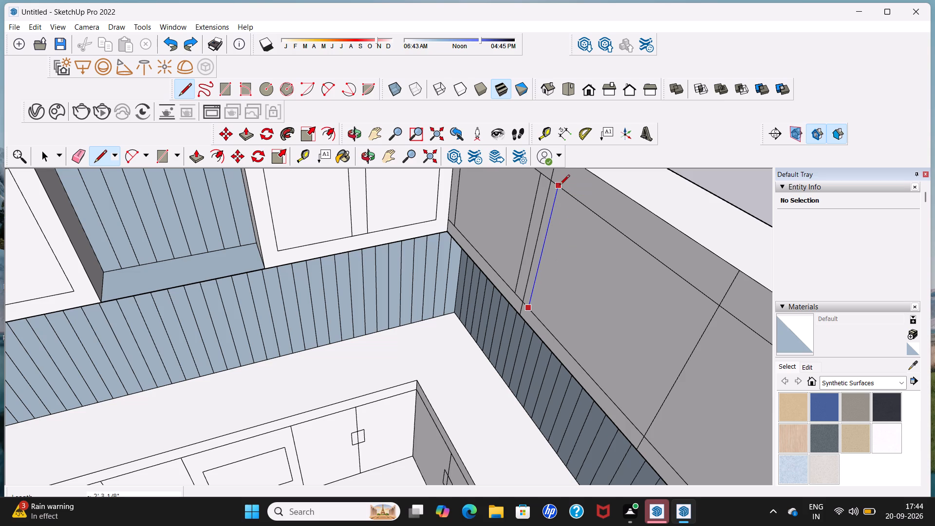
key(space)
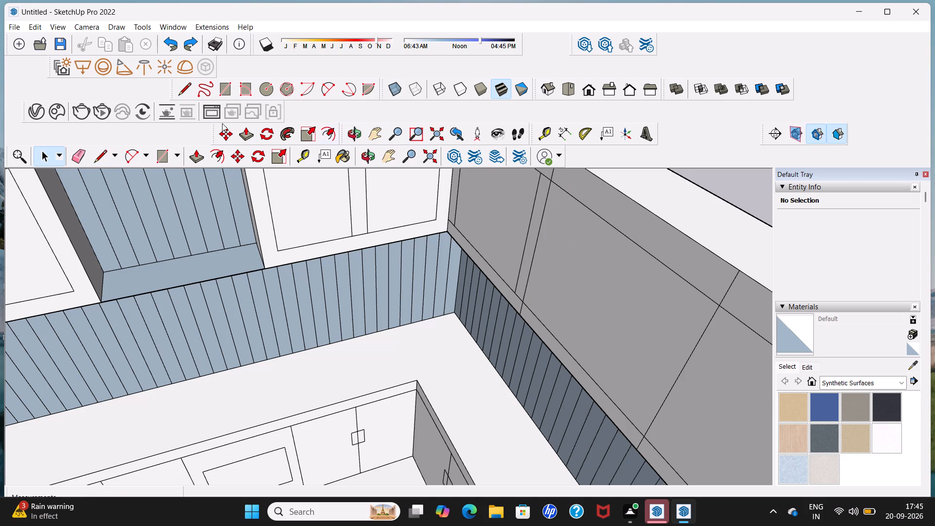
Draw a vertical line about 2' 3 1/8" long beside the first divider, in the middle section, between the upper and lower frame lines.
click(190, 86)
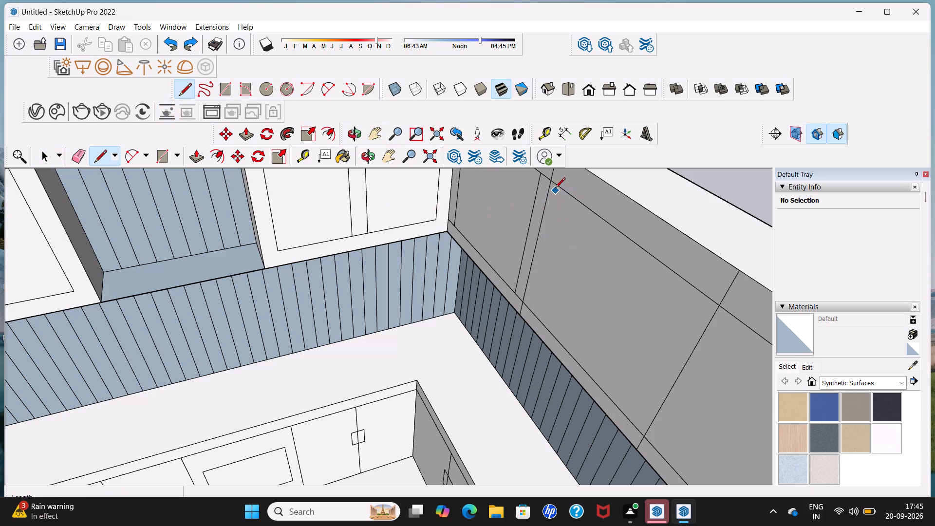
click(563, 191)
click(533, 308)
Draw vertical lines about 2' 3 1/8" long on both sides of the second divider, between the upper and lower frame lines.
scroll(505, 335, down, 8)
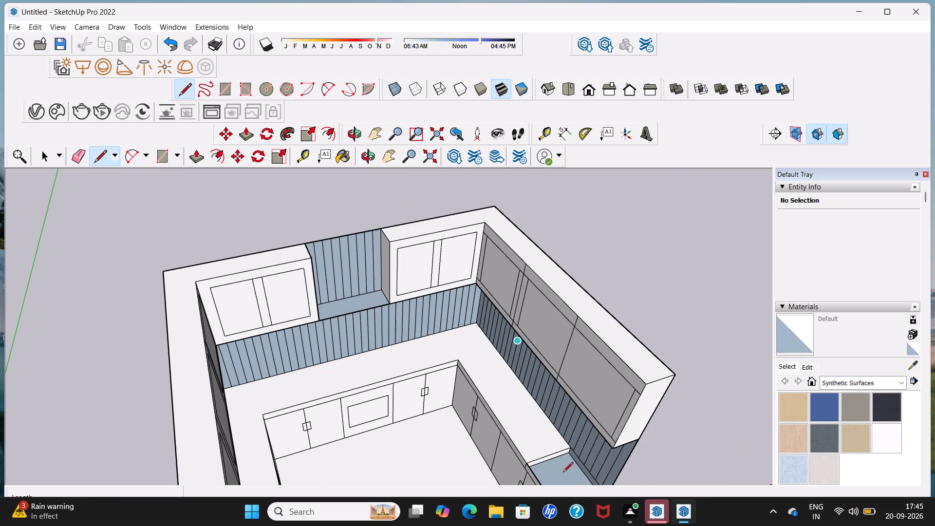
scroll(598, 344, up, 6)
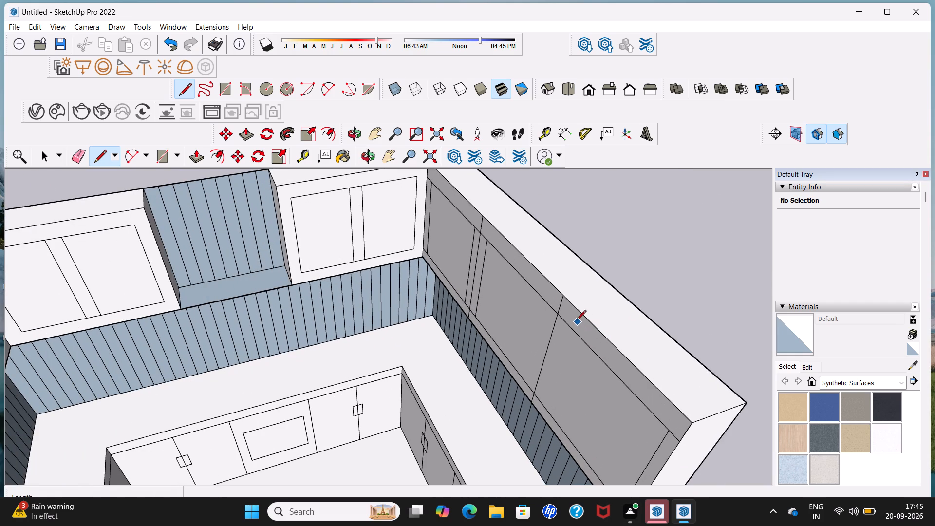
click(564, 323)
click(544, 404)
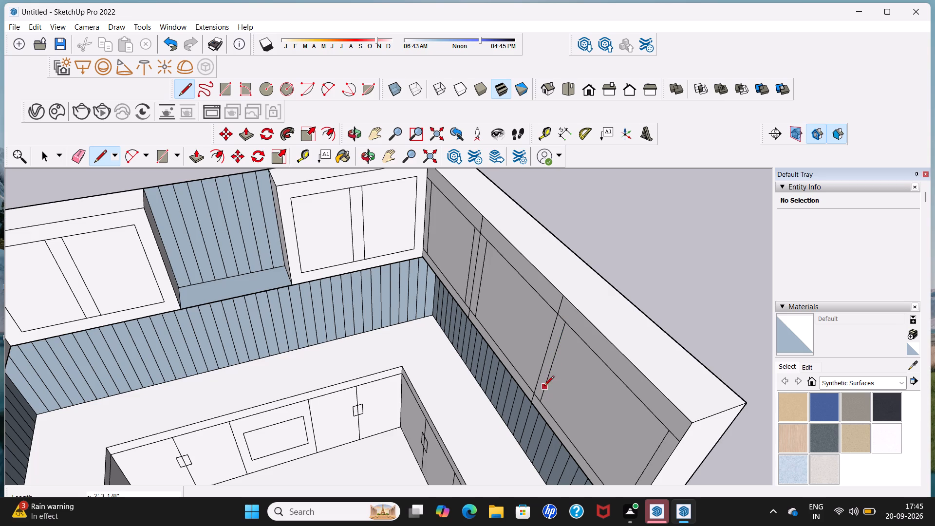
click(528, 383)
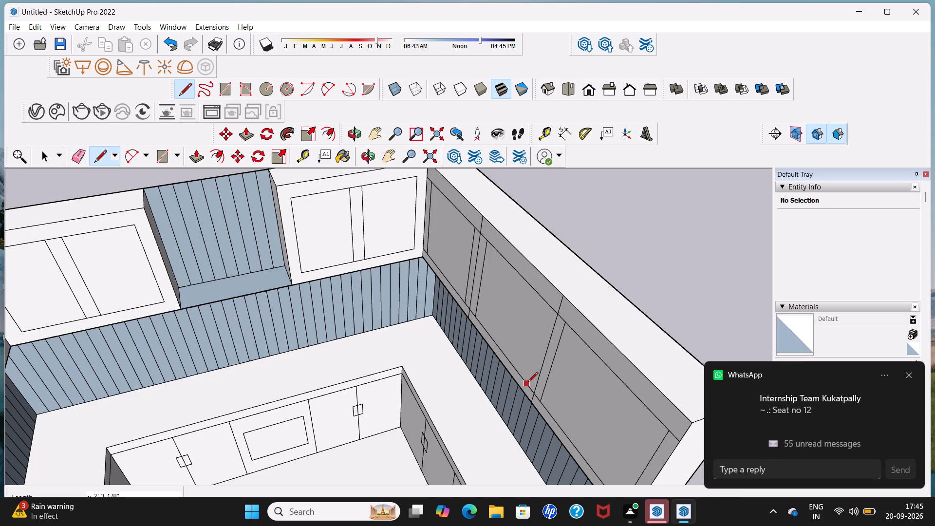
click(550, 310)
scroll(550, 310, down, 2)
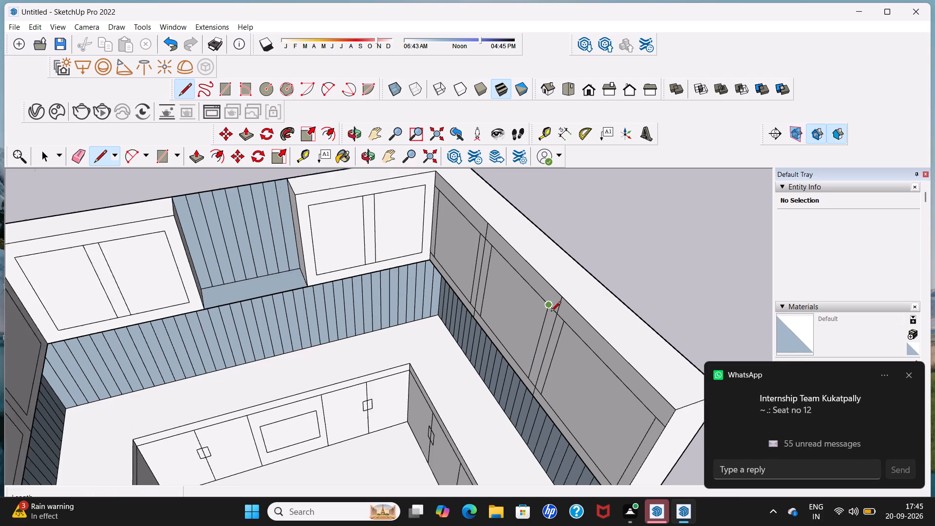
scroll(551, 312, down, 9)
key(space)
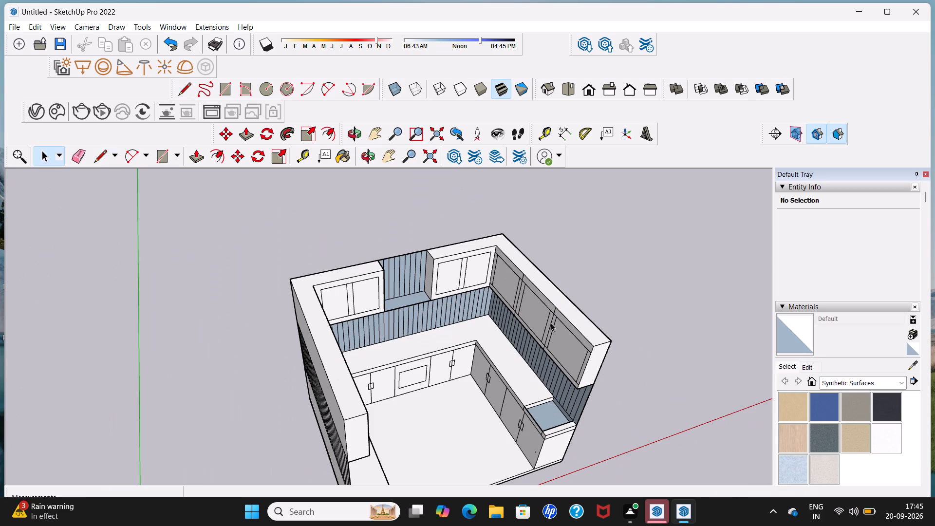
Erase the upper and lower horizontal line stubs between the three-section cabinet's first door frame and the kitchen's inner corner.
middle_drag(548, 341, 330, 356)
scroll(512, 349, down, 1)
middle_drag(320, 354, 559, 357)
scroll(428, 365, down, 1)
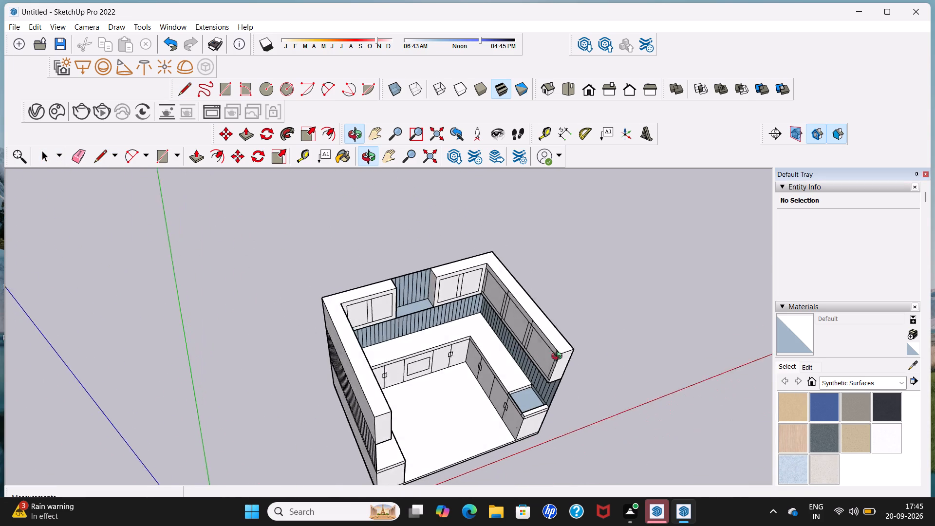
middle_drag(559, 357, 564, 356)
scroll(502, 337, up, 3)
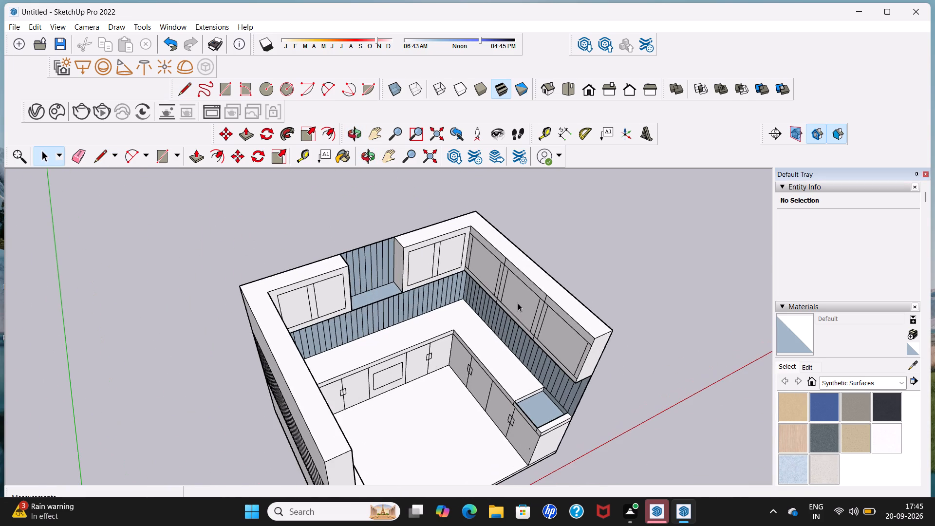
scroll(518, 303, up, 5)
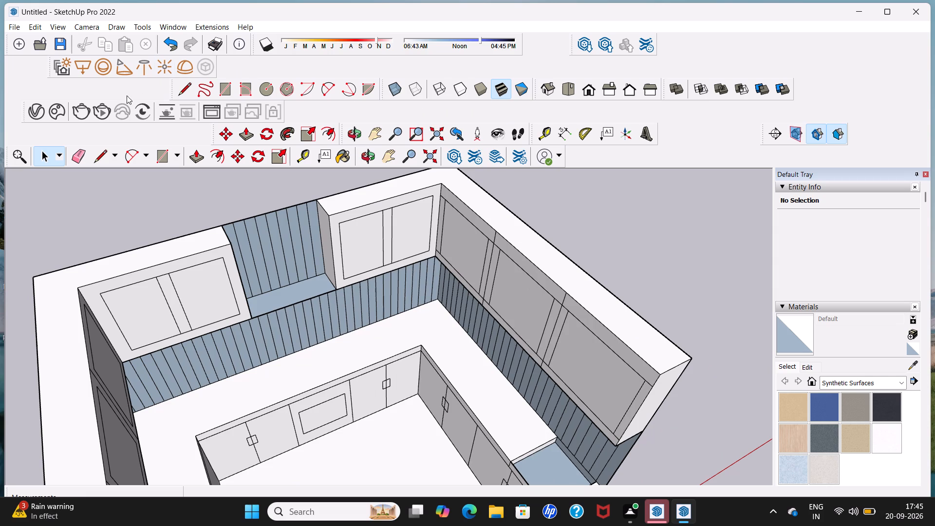
click(81, 149)
scroll(444, 213, up, 6)
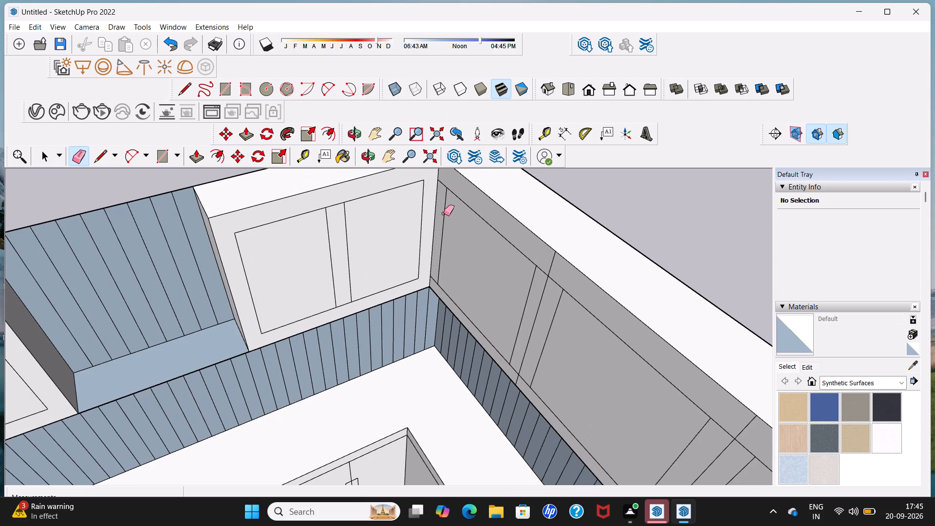
click(444, 185)
scroll(382, 393, up, 5)
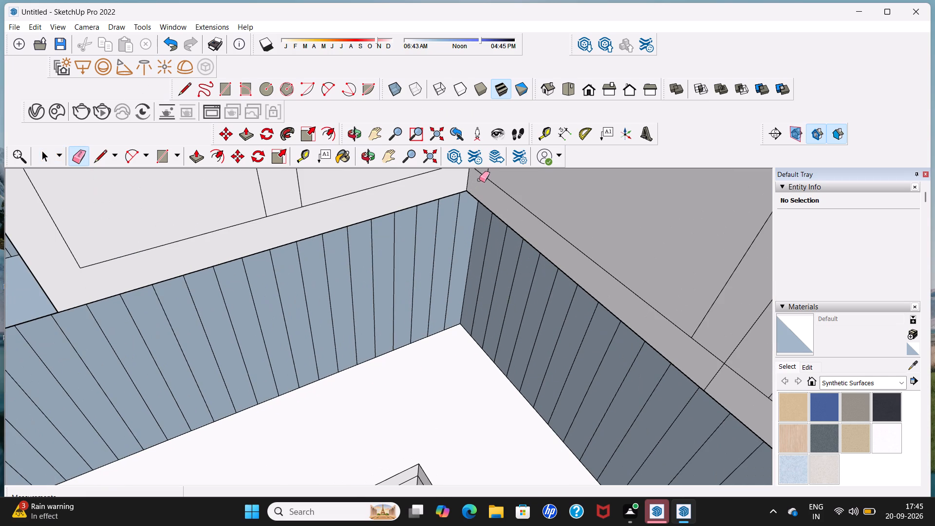
click(481, 172)
Erase the upper and lower horizontal line stubs on both sides of the three-section cabinet's first divider.
scroll(481, 177, down, 8)
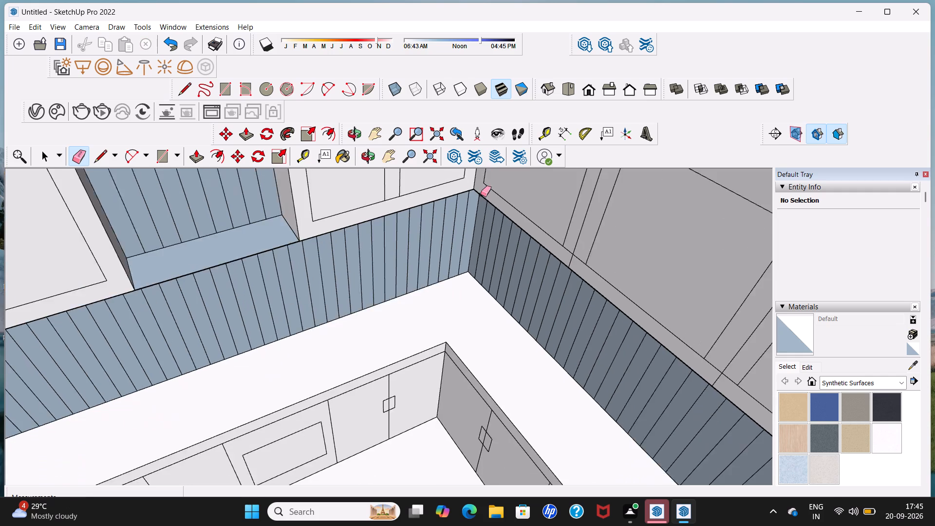
scroll(481, 194, down, 5)
scroll(532, 228, up, 6)
click(533, 238)
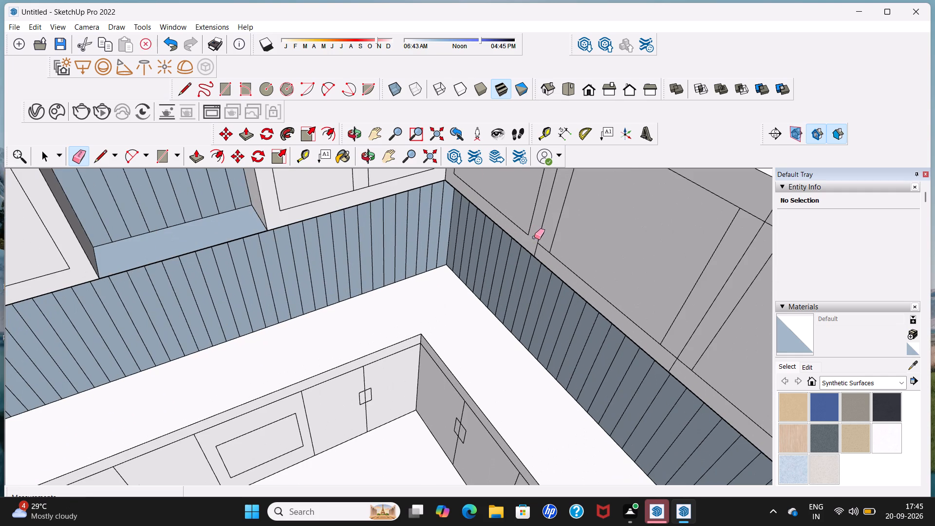
scroll(534, 237, down, 12)
scroll(546, 194, up, 9)
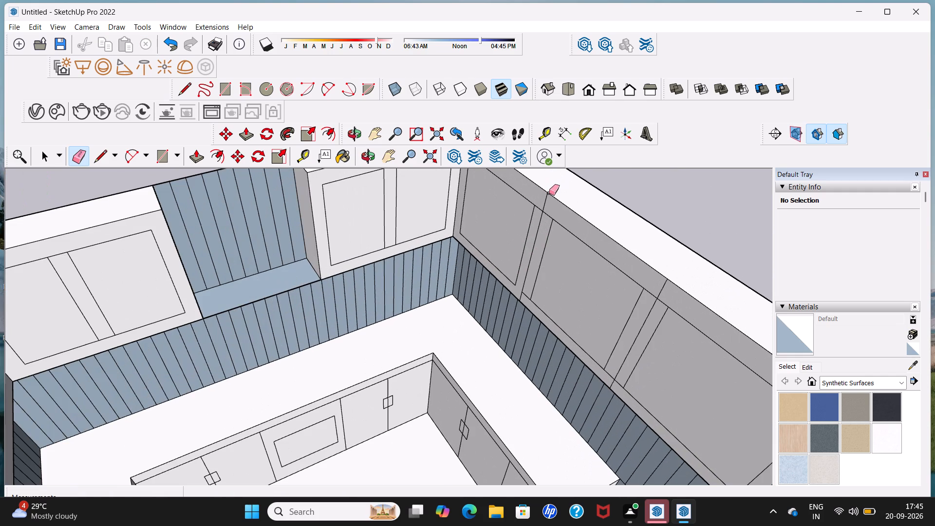
click(540, 208)
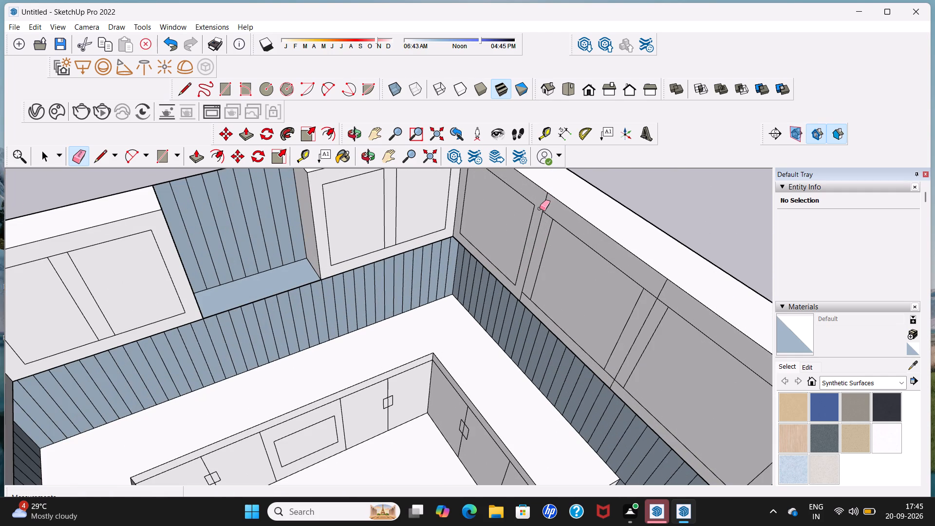
click(550, 215)
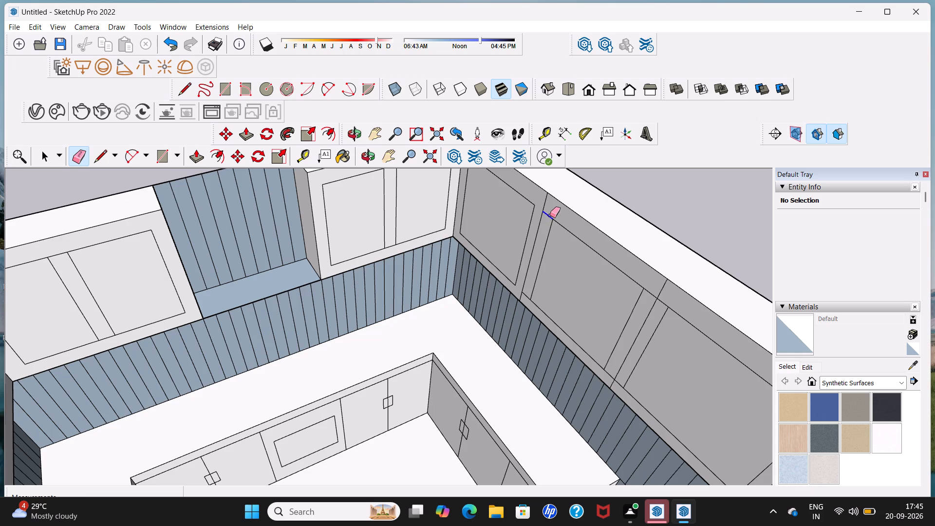
scroll(543, 232, up, 5)
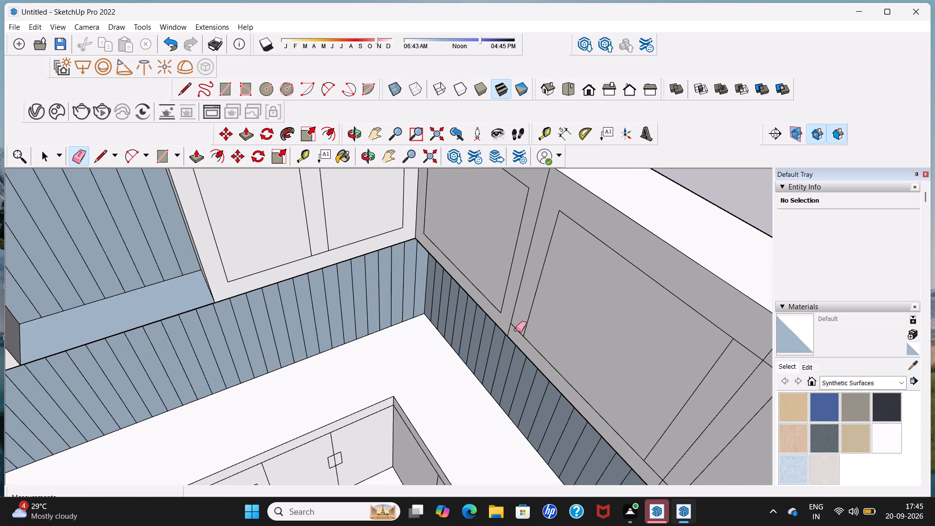
click(516, 330)
Erase the upper and lower horizontal line stubs on both sides of the three-section cabinet's second divider.
scroll(516, 329, down, 11)
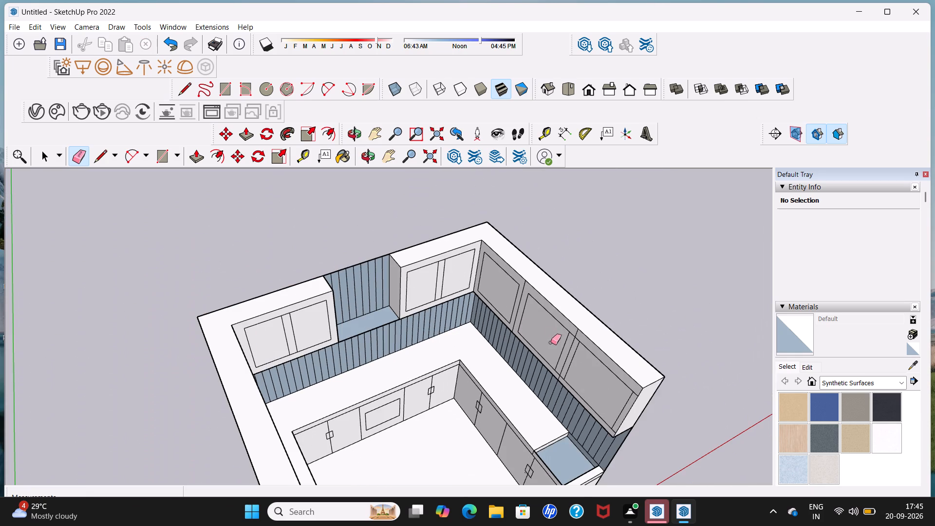
scroll(575, 341, up, 11)
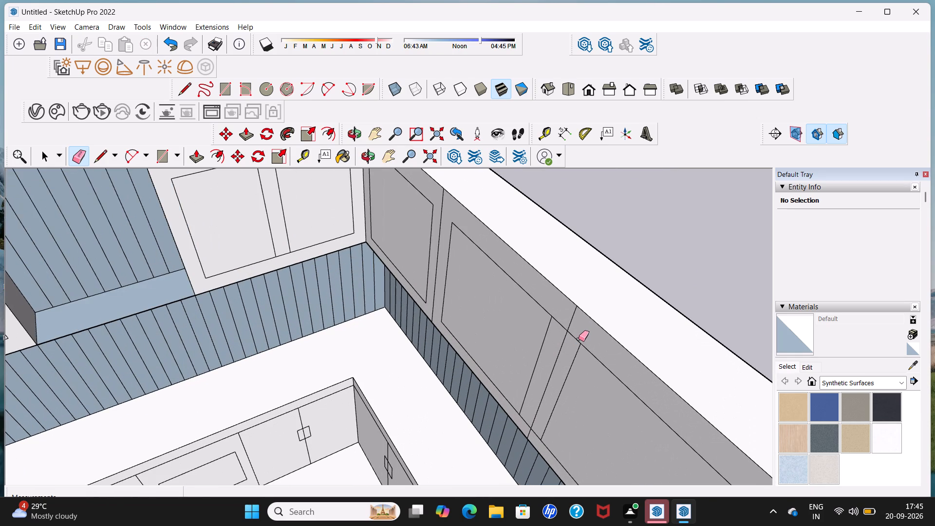
click(579, 339)
click(576, 338)
click(561, 324)
scroll(528, 416, up, 6)
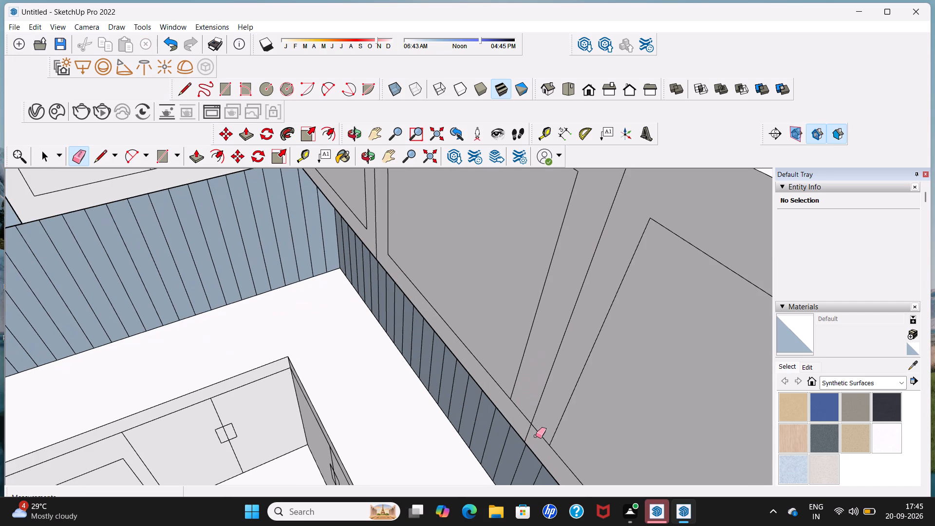
click(517, 407)
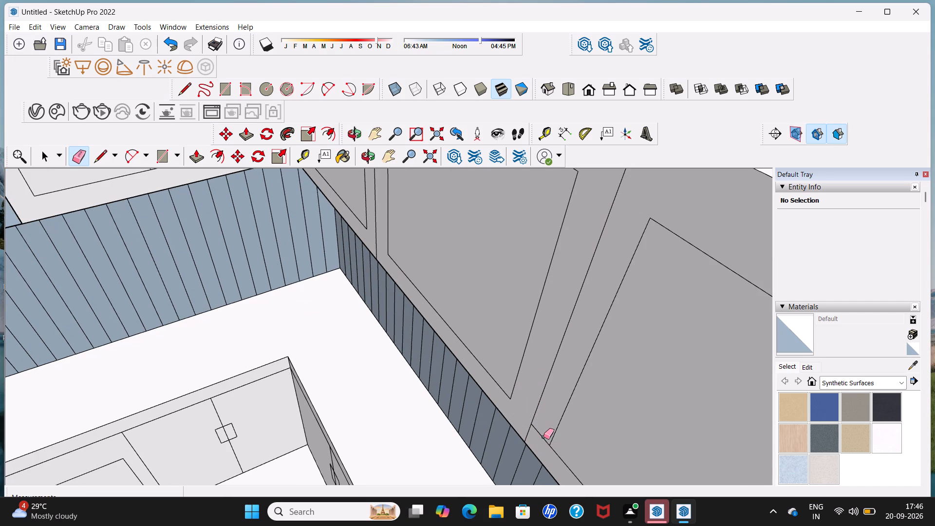
click(543, 437)
Erase the upper and lower horizontal line stubs between the third door frame and the three-section cabinet's outer end.
scroll(554, 426, down, 14)
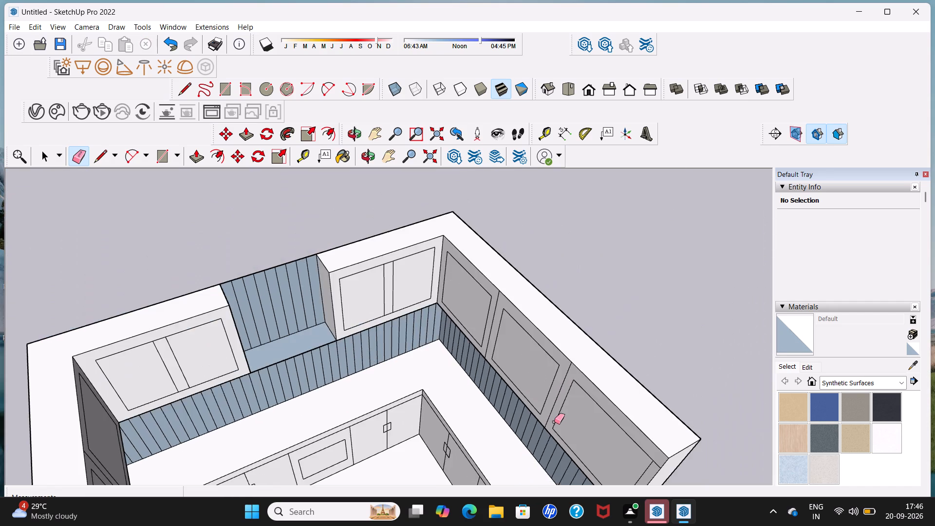
scroll(556, 416, down, 6)
scroll(620, 457, up, 11)
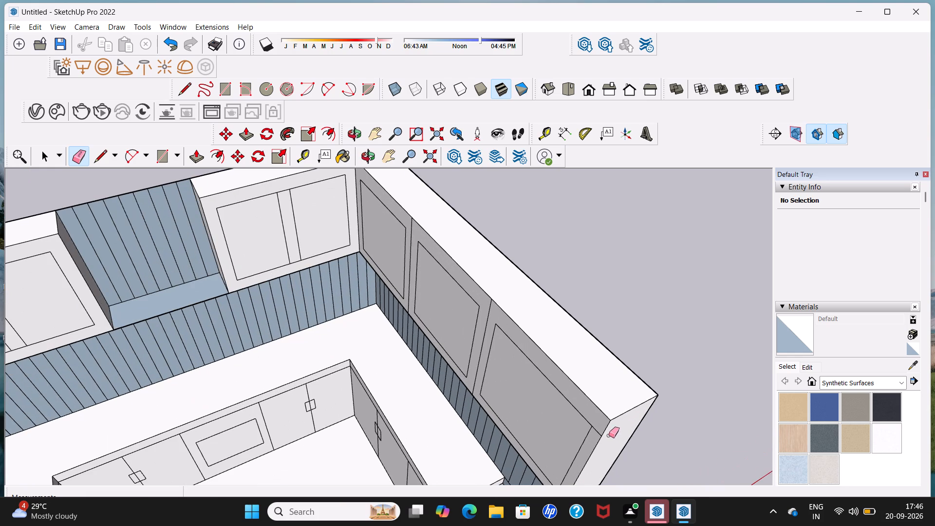
click(598, 432)
shift+middle_drag(602, 439, 675, 305)
scroll(626, 411, up, 5)
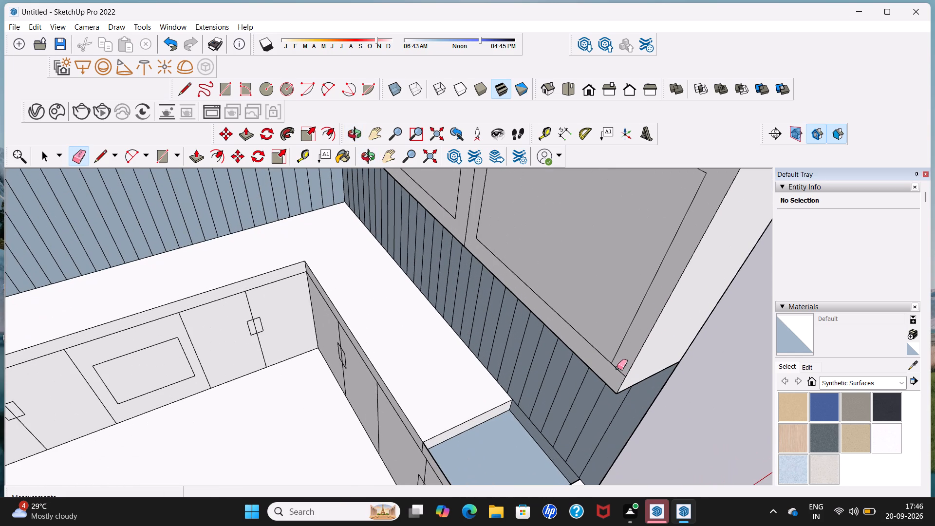
click(617, 368)
Draw a trapezoidal three-segment outline, about 1' 3 1/8", 1' 5 13/16" and 1' 4 1/16", between the back-wall upper cabinets' facing front edges.
scroll(617, 369, down, 16)
middle_drag(579, 364, 581, 367)
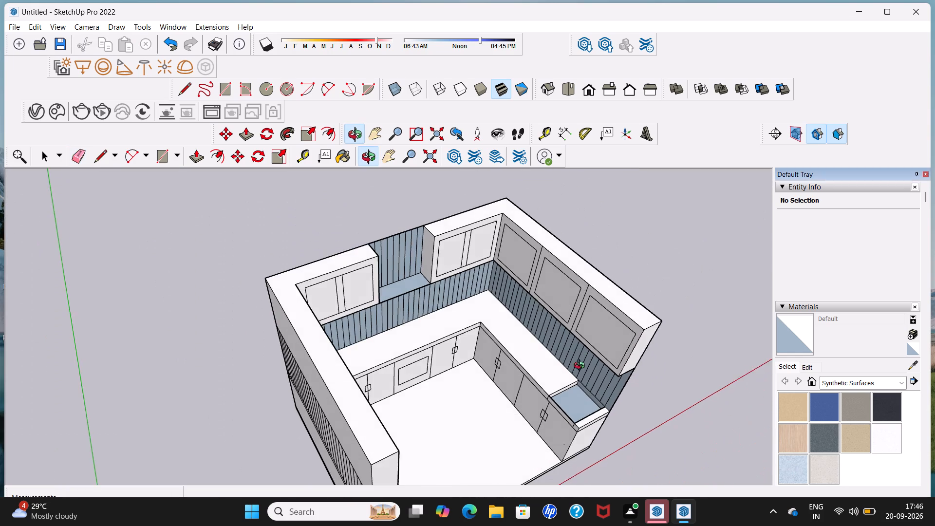
middle_drag(581, 367, 474, 300)
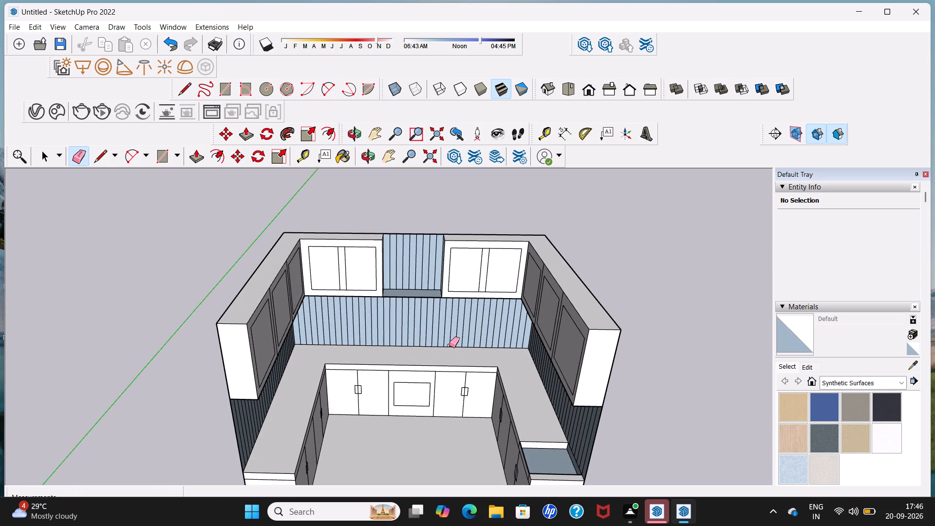
middle_drag(428, 263, 411, 251)
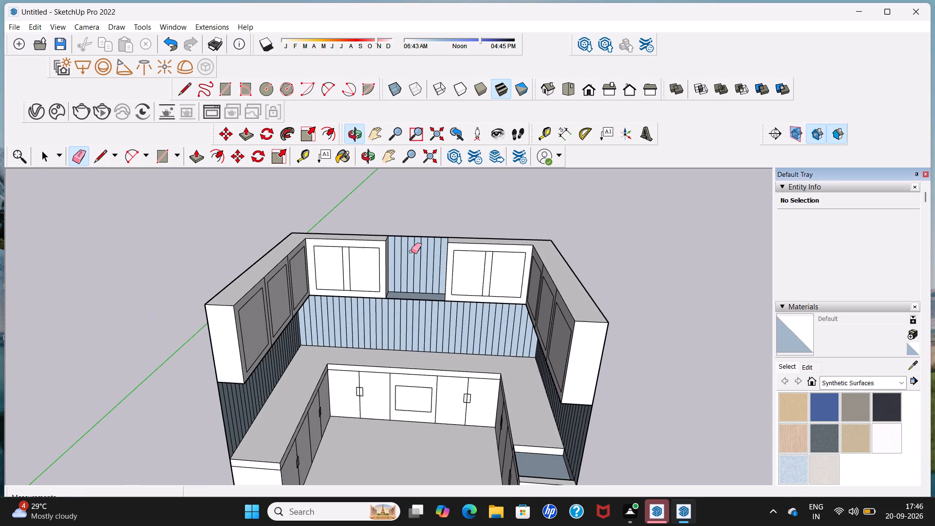
key(space)
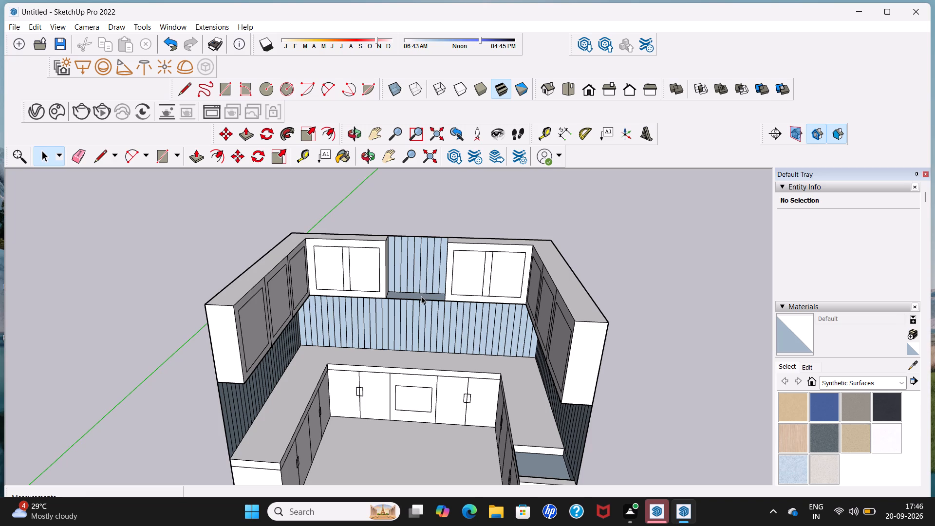
middle_drag(421, 297, 355, 293)
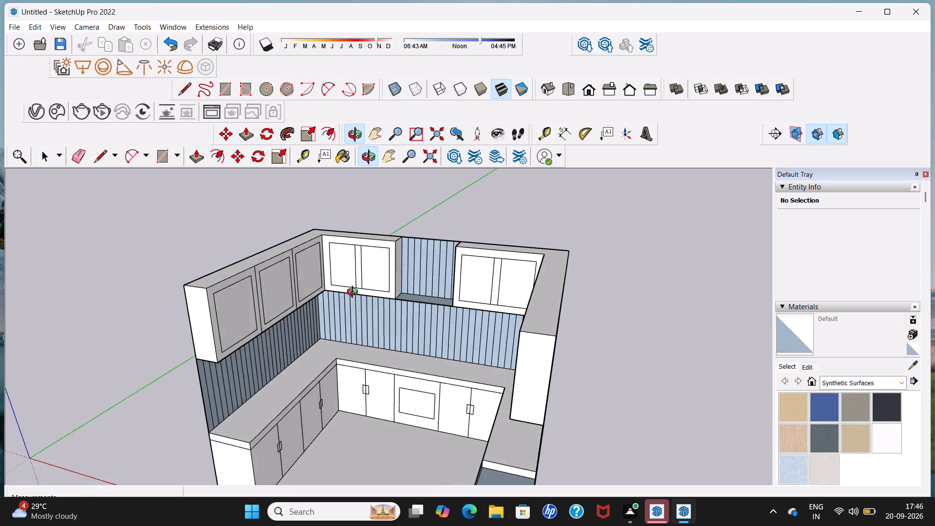
middle_drag(355, 293, 341, 292)
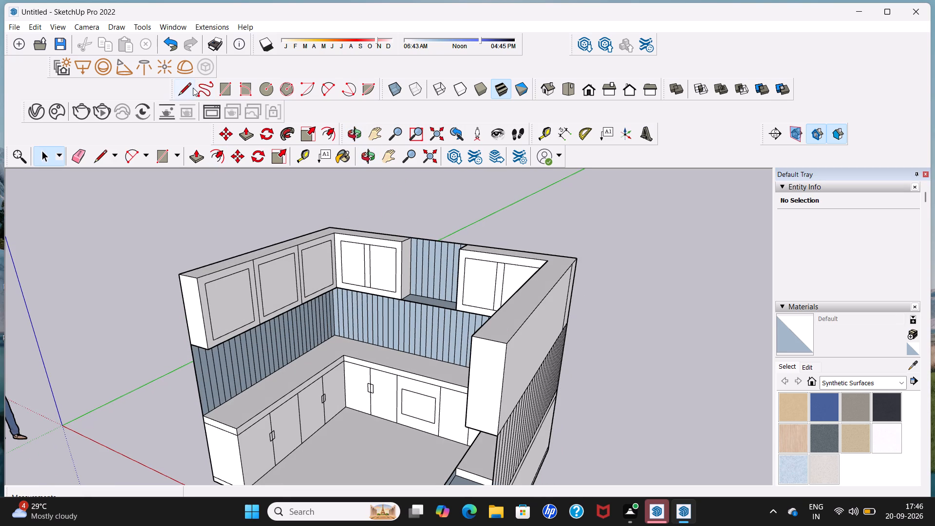
click(177, 93)
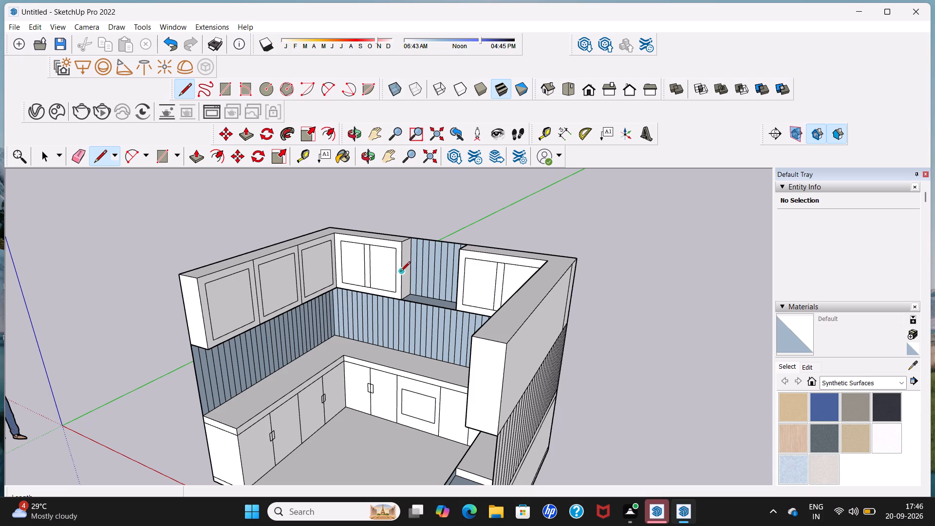
scroll(407, 271, up, 6)
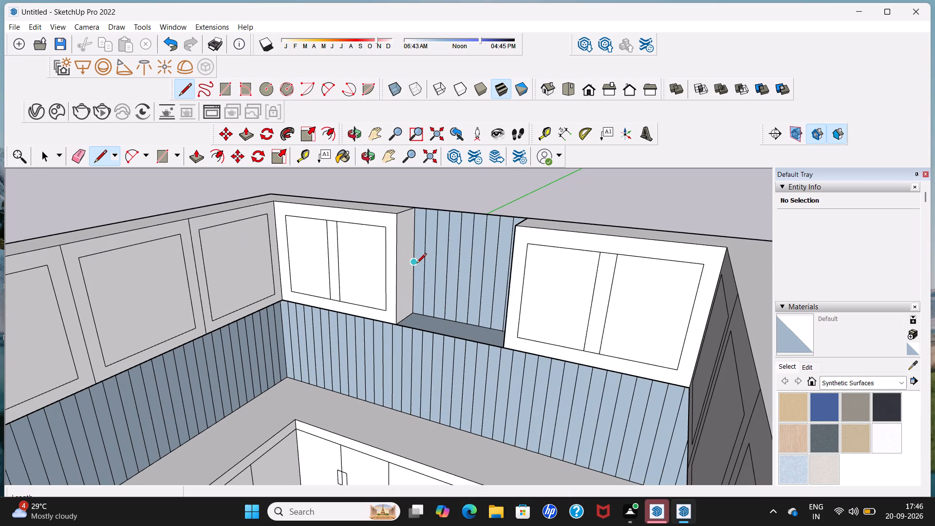
click(398, 277)
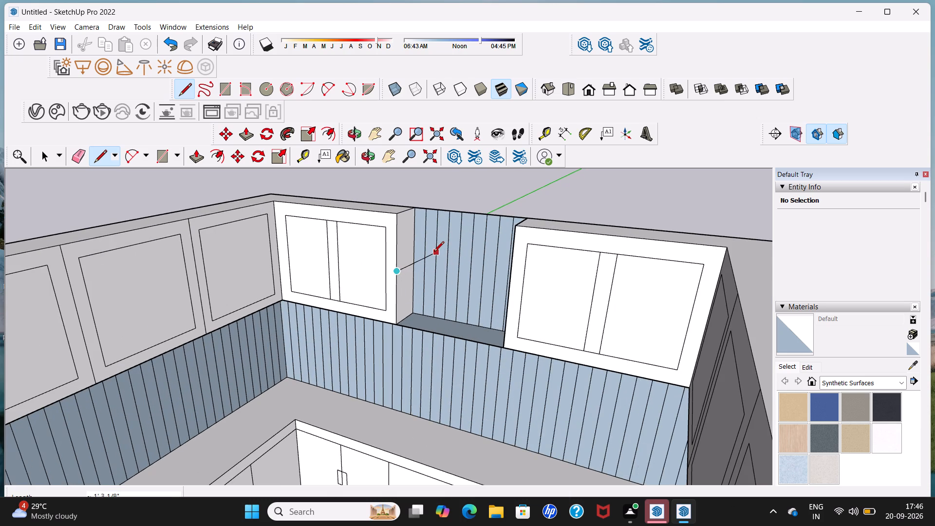
click(434, 252)
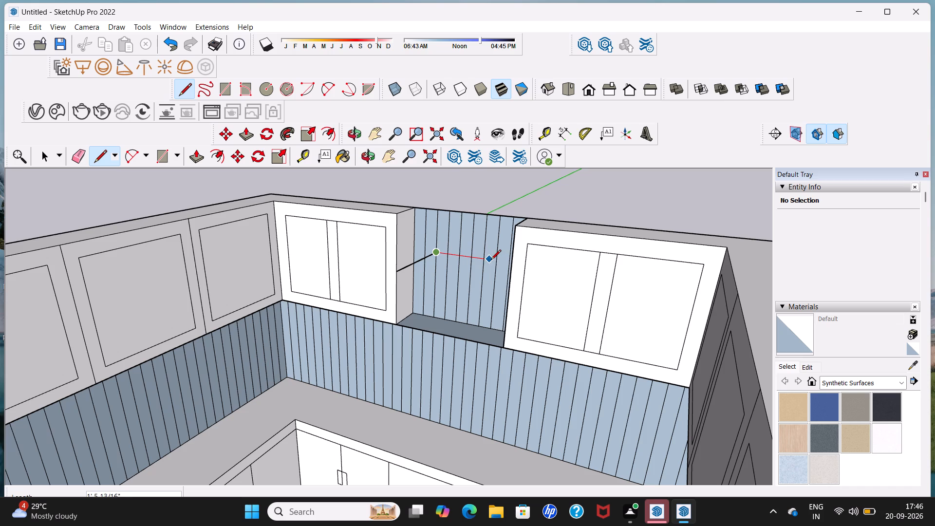
click(491, 261)
middle_drag(503, 290, 580, 297)
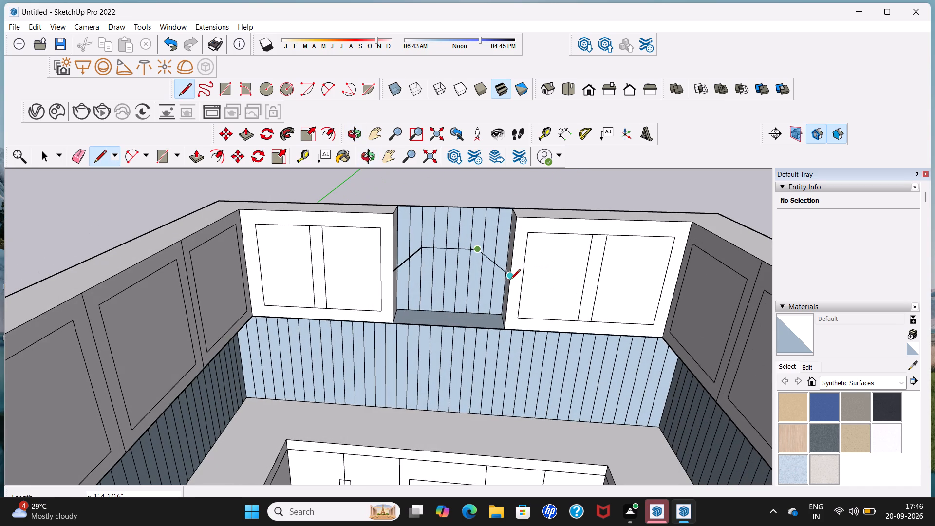
click(510, 280)
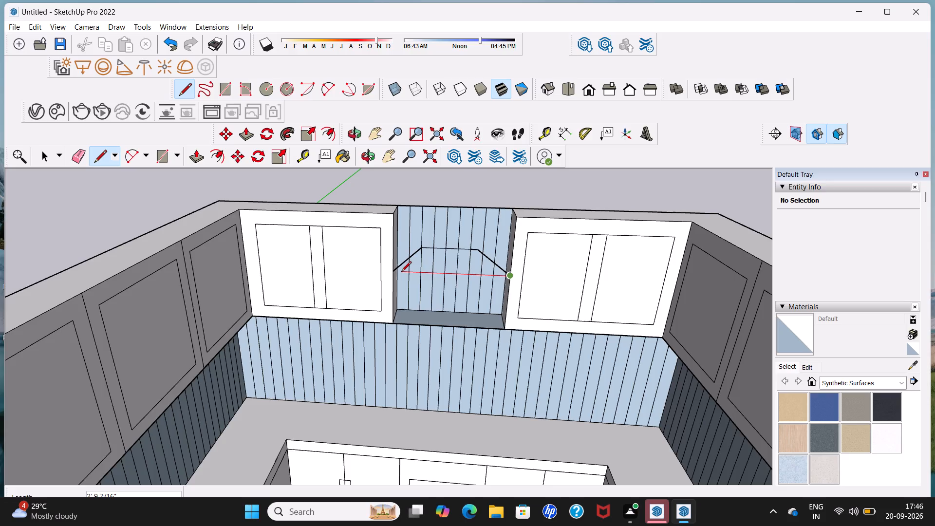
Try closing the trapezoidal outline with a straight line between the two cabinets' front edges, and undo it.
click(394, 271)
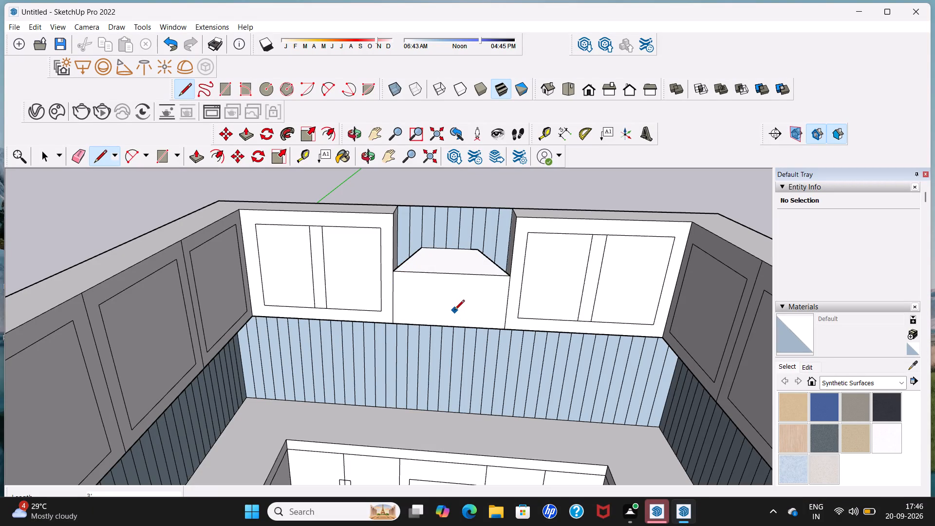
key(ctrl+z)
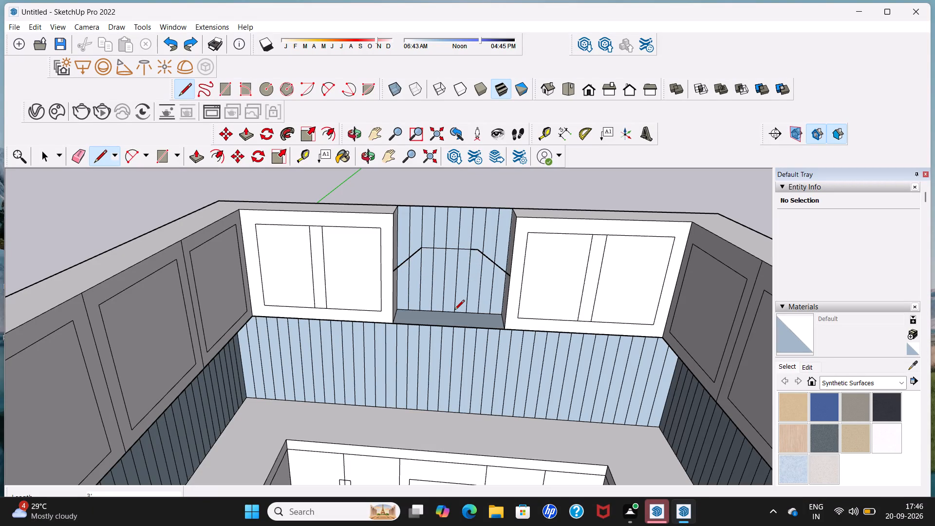
Draw a line about 1' 1/4" long across the left cabinet's side face, from the outline's front endpoint to the back wall.
scroll(406, 274, up, 6)
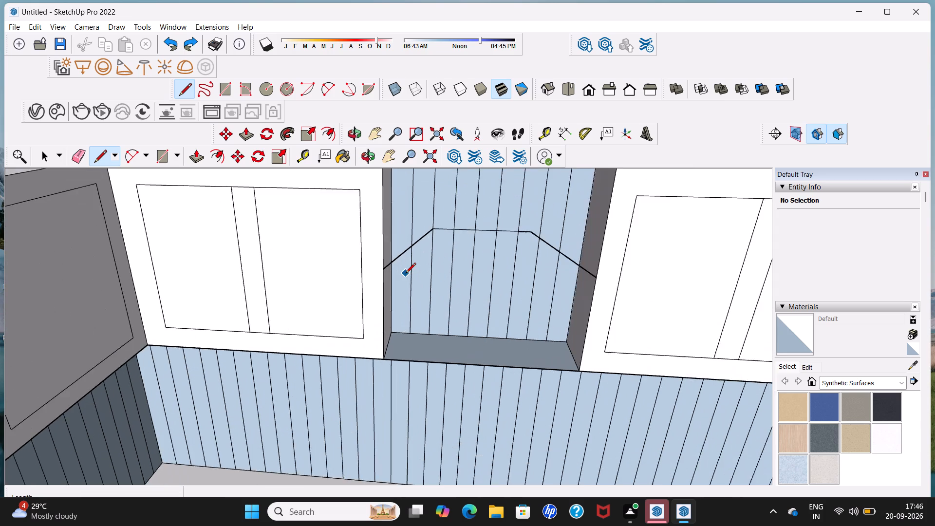
scroll(406, 274, up, 5)
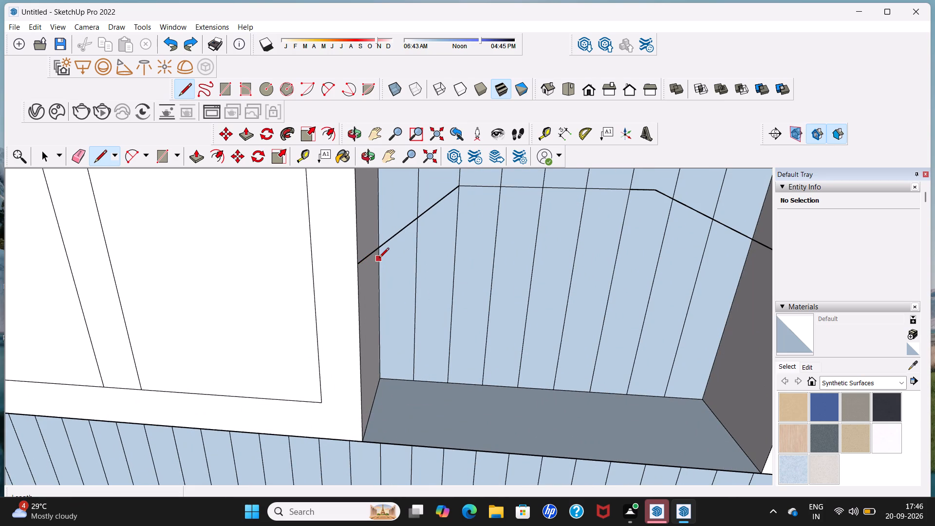
click(360, 263)
scroll(381, 259, up, 6)
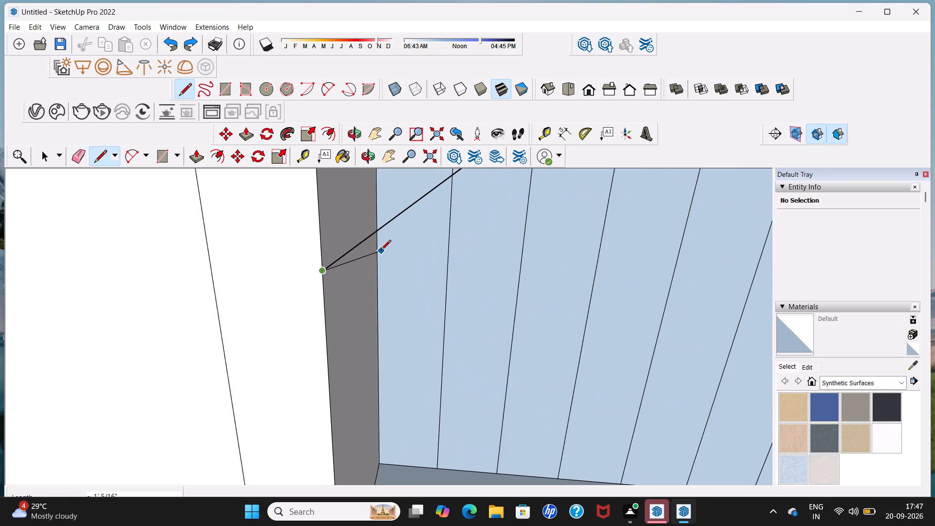
click(379, 247)
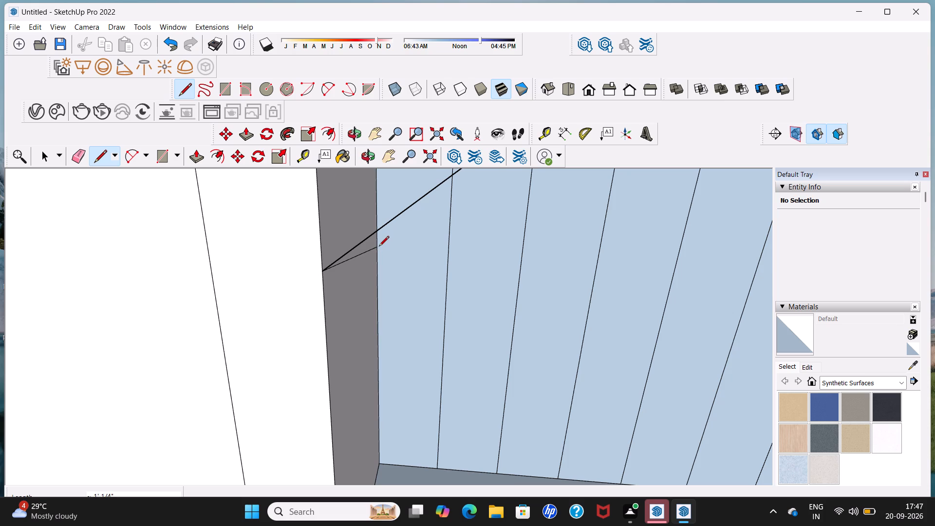
scroll(459, 250, up, 1)
scroll(459, 250, down, 6)
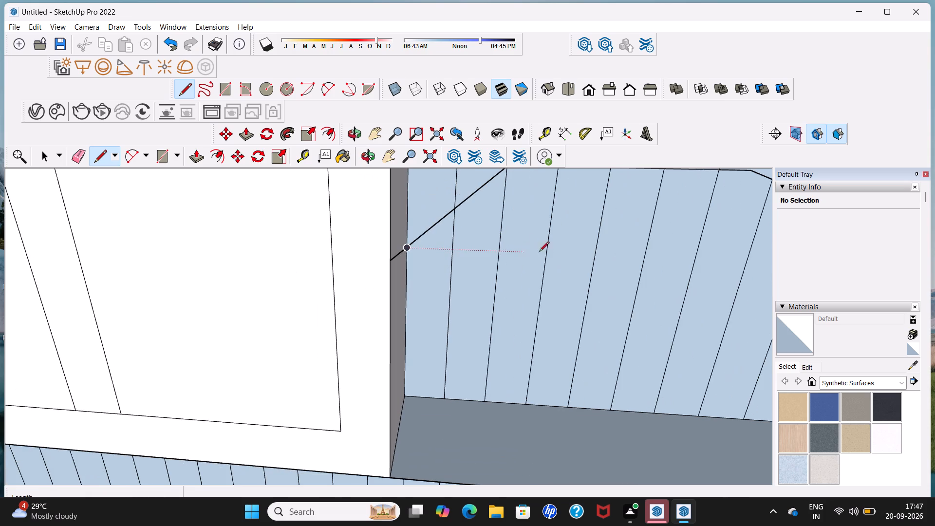
Delete the line across the left cabinet's side face that runs from the outline's front endpoint to the back wall.
scroll(441, 257, up, 11)
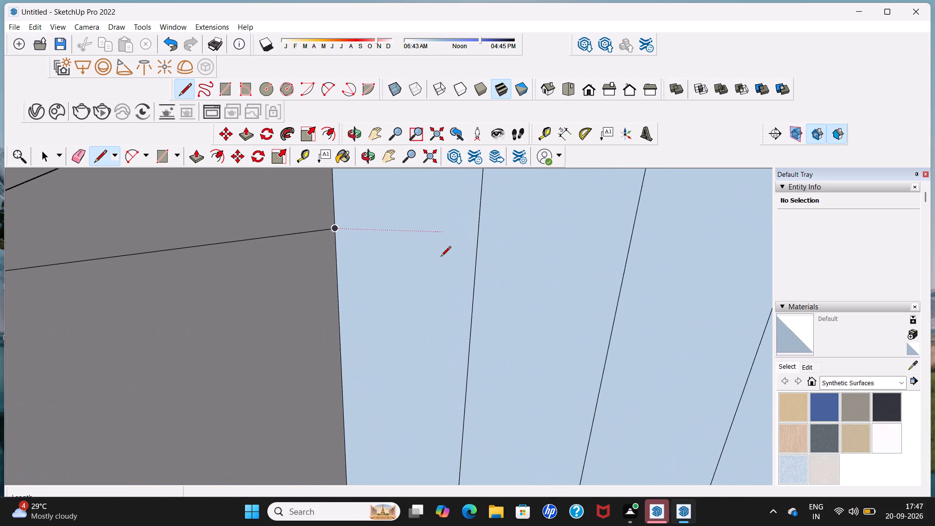
key(space)
scroll(340, 227, down, 3)
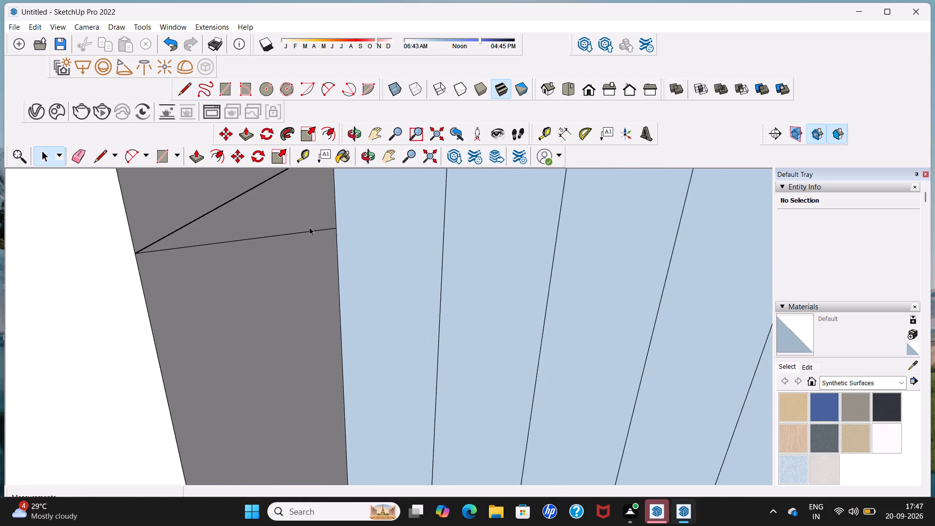
click(308, 230)
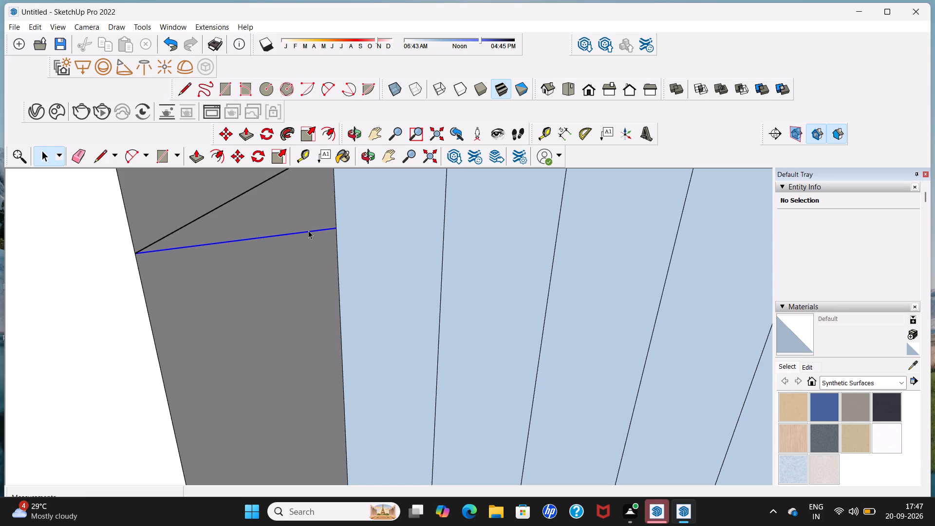
key(Delete)
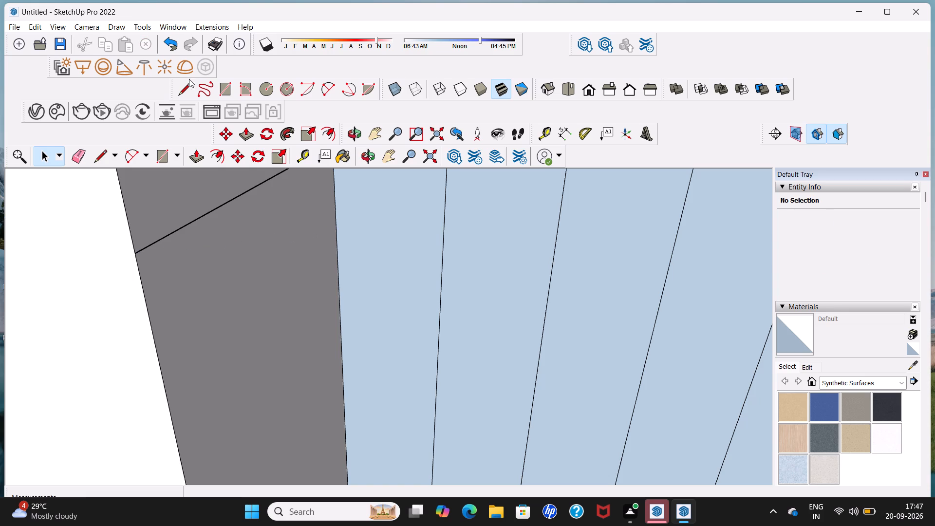
Draw a line about 1' 5/8" long across the left cabinet's side face, from the outline's front endpoint to the back-wall edge.
click(186, 87)
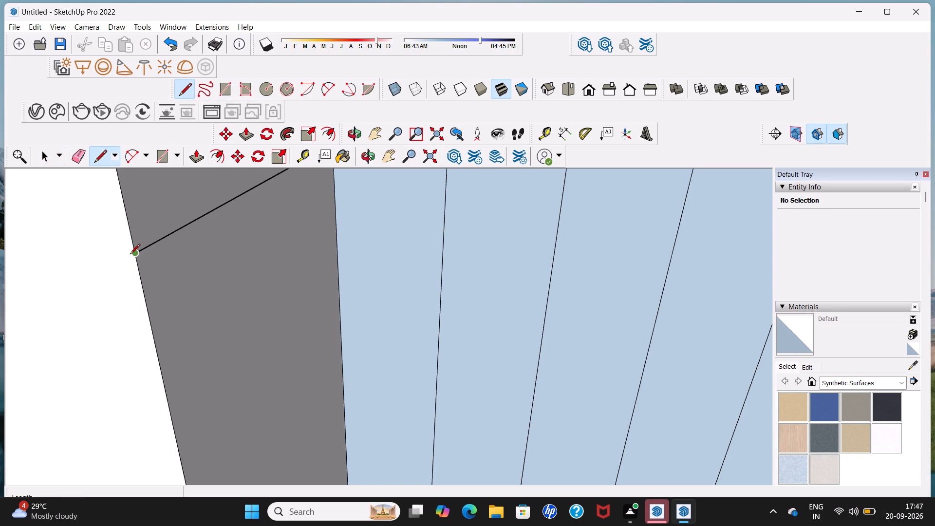
click(134, 253)
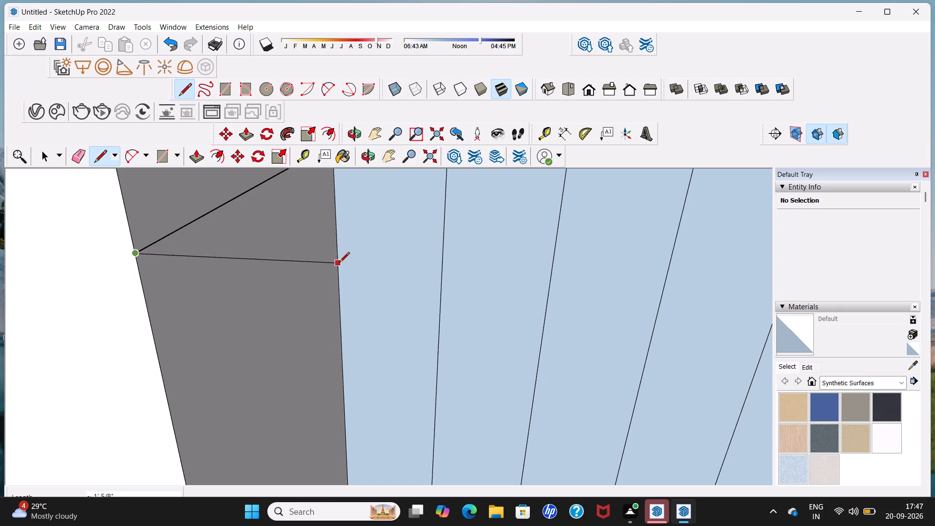
click(339, 263)
scroll(462, 264, down, 7)
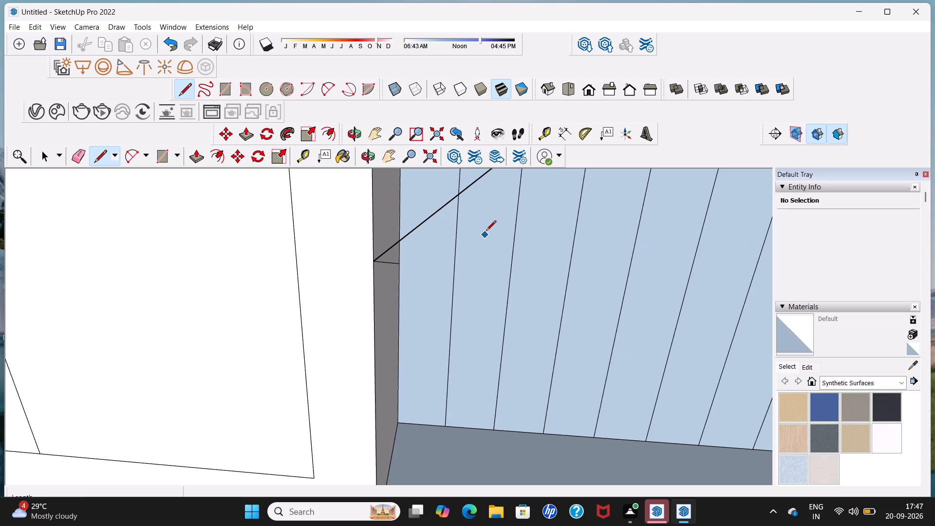
scroll(554, 282, down, 5)
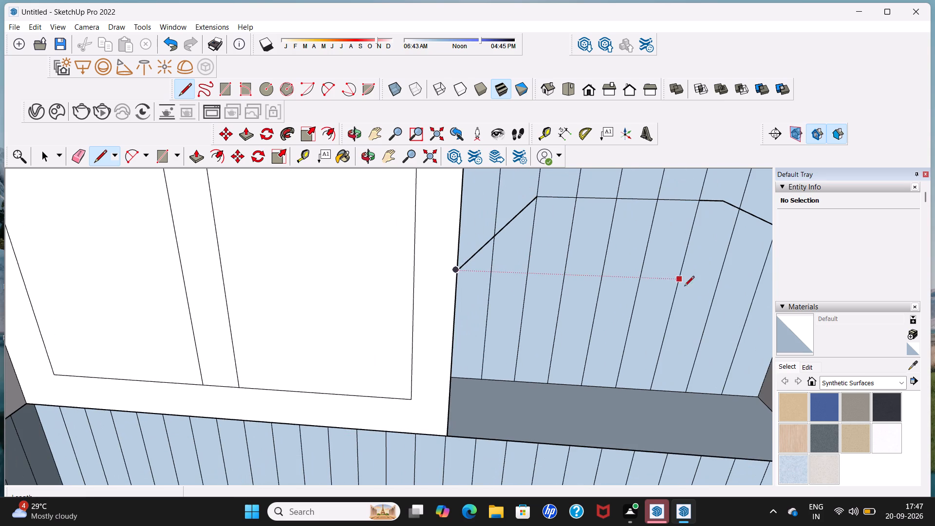
scroll(724, 300, down, 8)
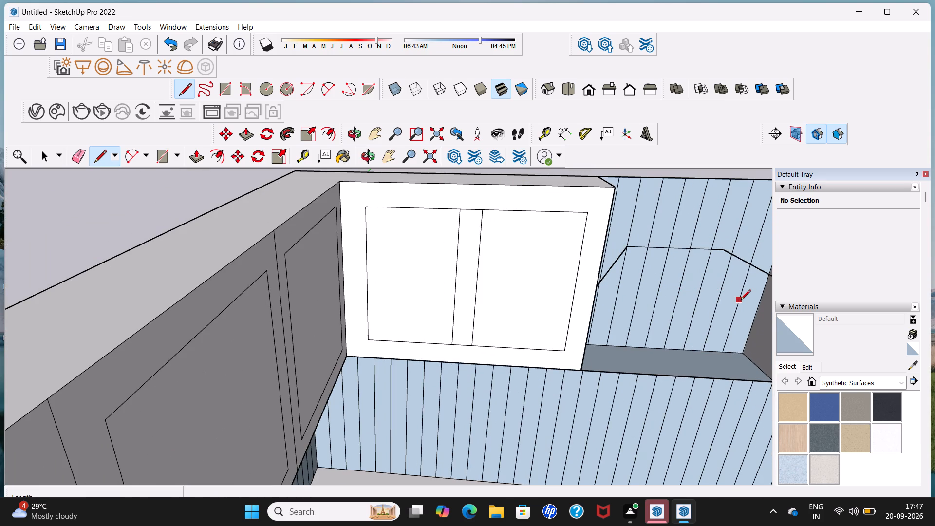
key(space)
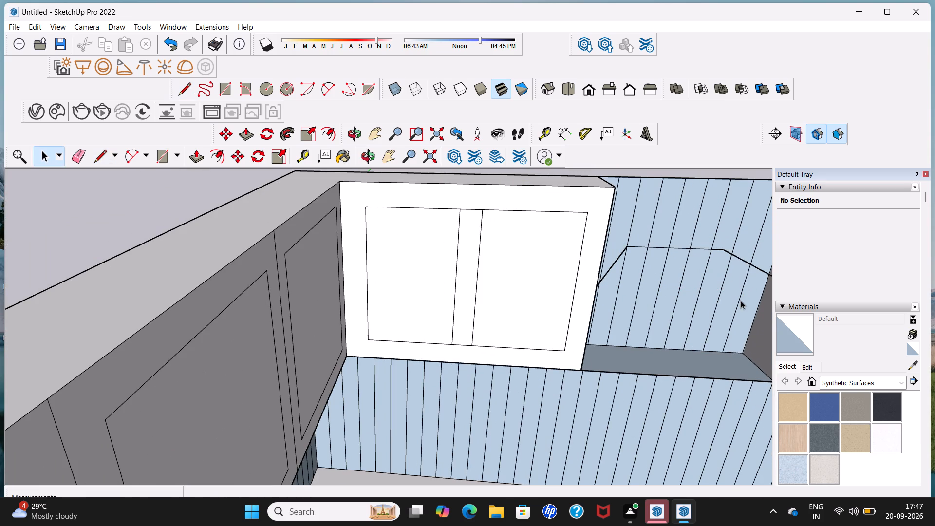
Delete the trapezoidal outline's sloping segment that meets the right cabinet's front edge.
click(738, 255)
key(Delete)
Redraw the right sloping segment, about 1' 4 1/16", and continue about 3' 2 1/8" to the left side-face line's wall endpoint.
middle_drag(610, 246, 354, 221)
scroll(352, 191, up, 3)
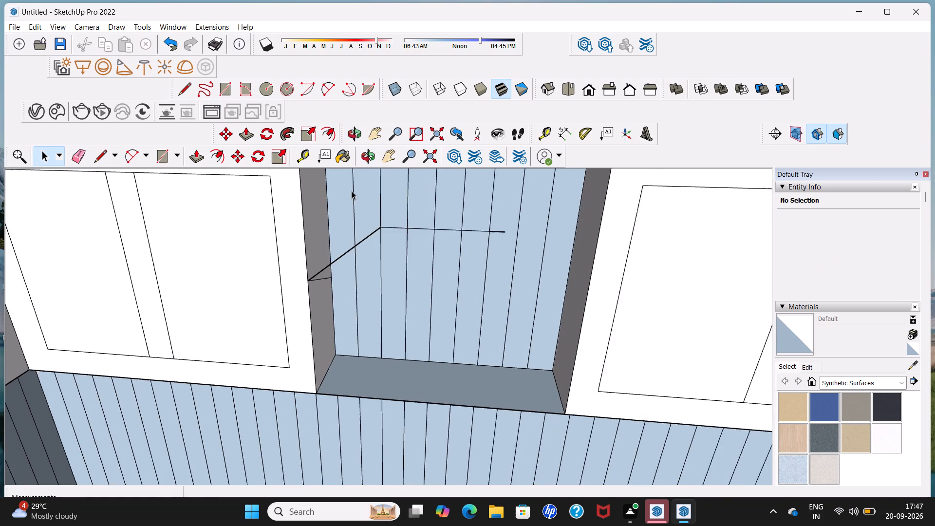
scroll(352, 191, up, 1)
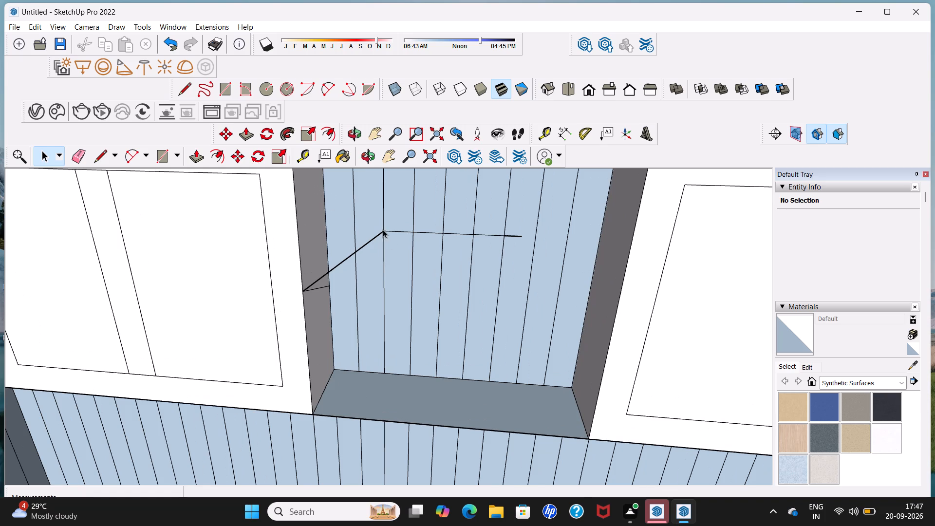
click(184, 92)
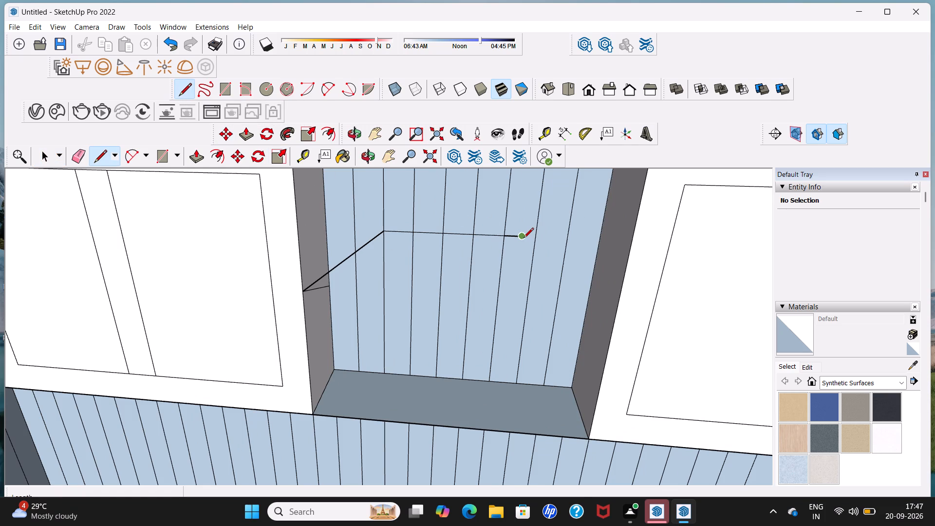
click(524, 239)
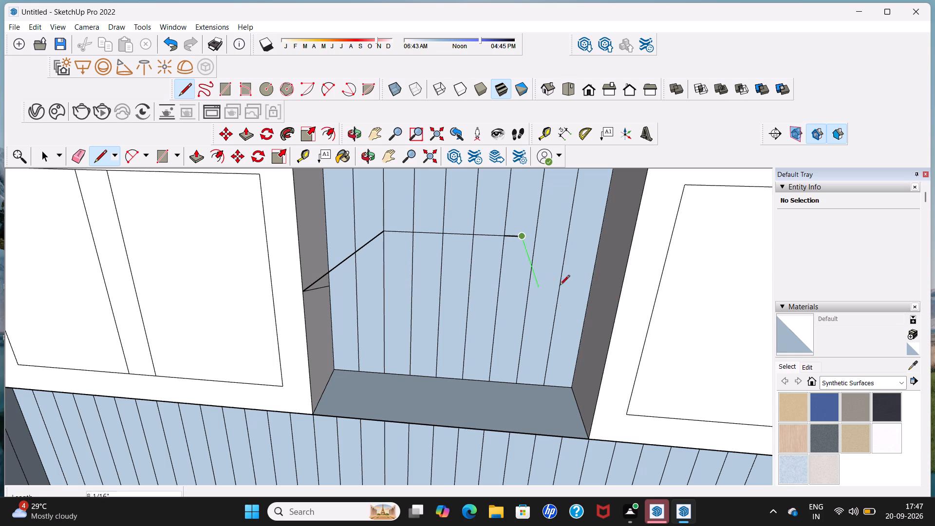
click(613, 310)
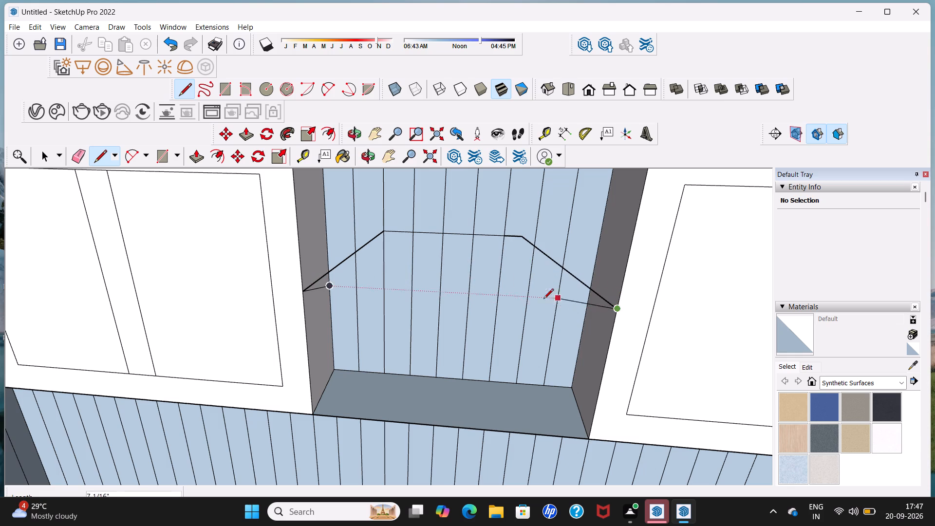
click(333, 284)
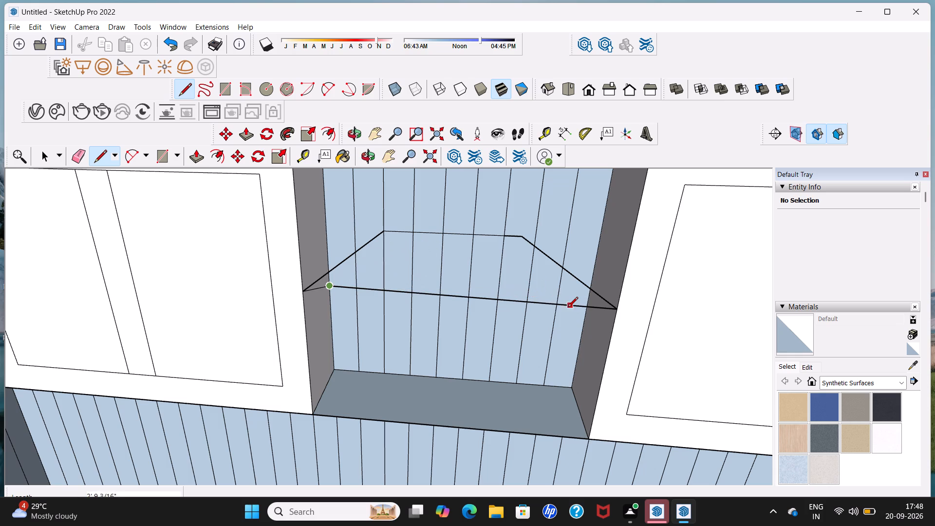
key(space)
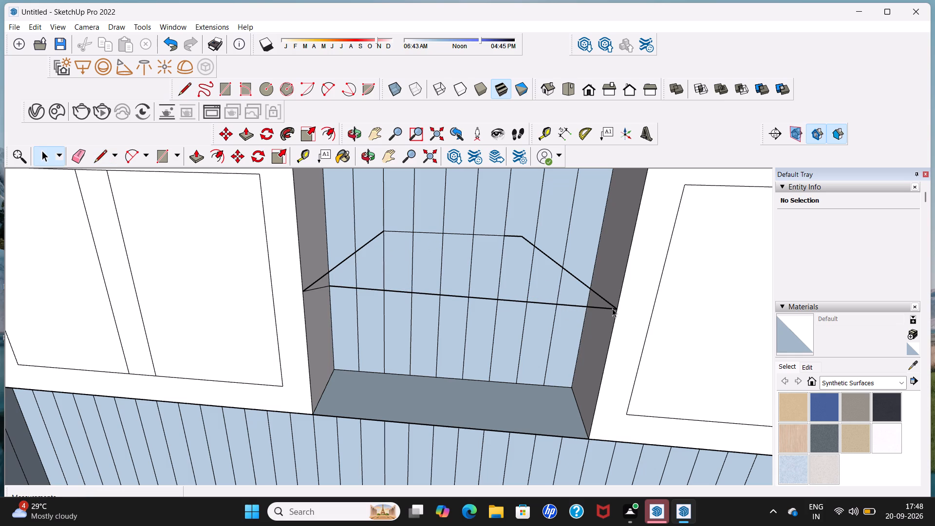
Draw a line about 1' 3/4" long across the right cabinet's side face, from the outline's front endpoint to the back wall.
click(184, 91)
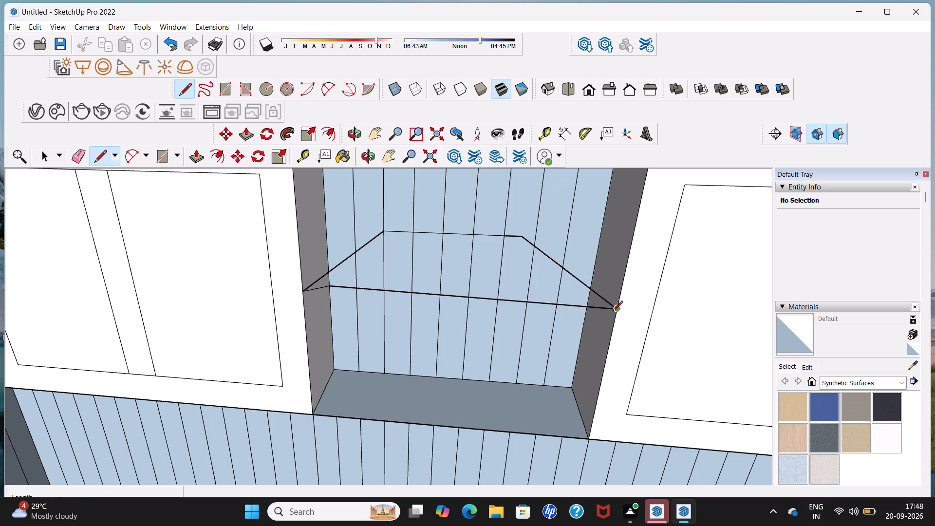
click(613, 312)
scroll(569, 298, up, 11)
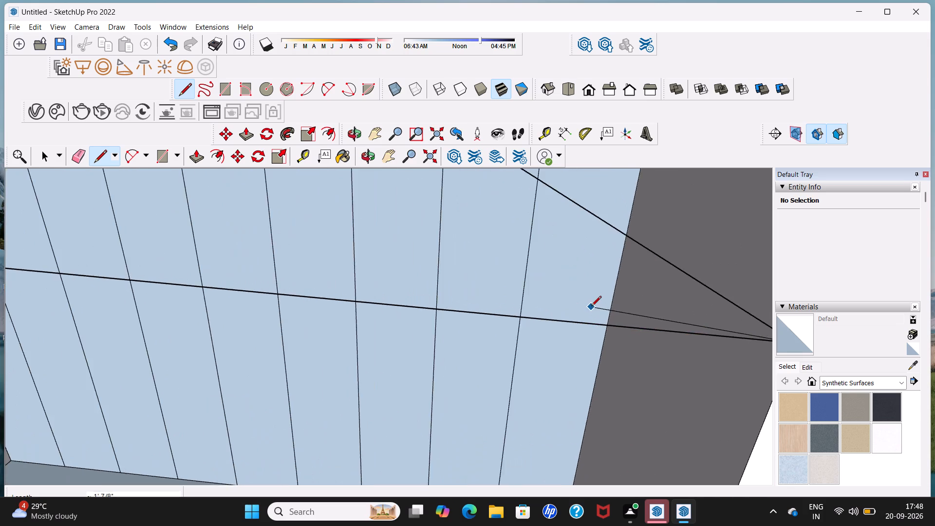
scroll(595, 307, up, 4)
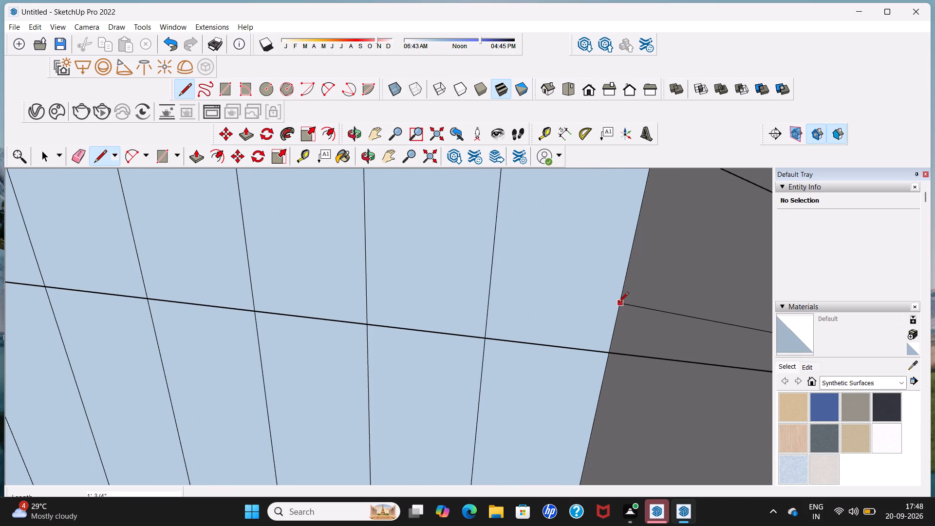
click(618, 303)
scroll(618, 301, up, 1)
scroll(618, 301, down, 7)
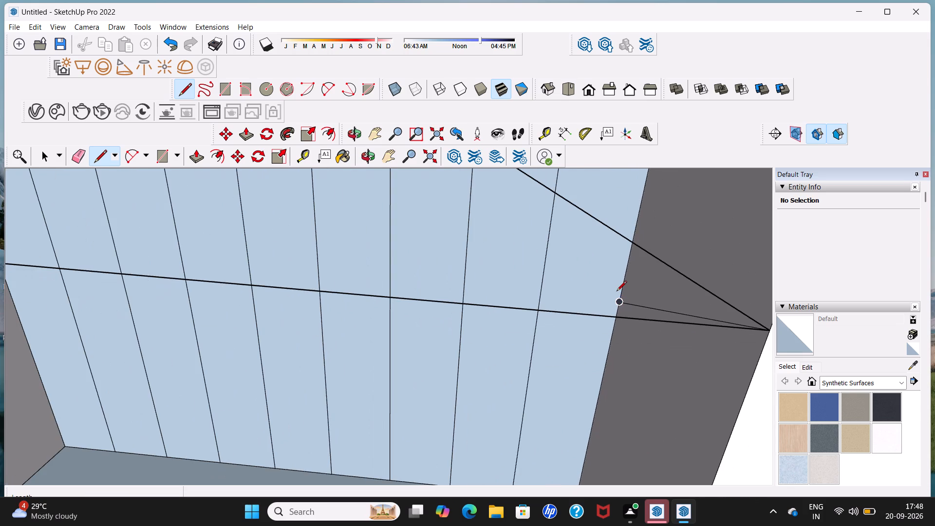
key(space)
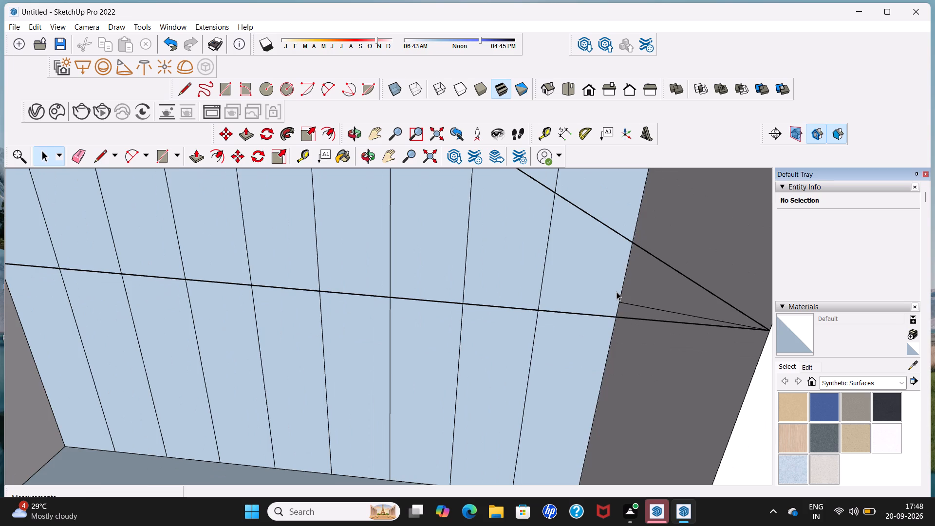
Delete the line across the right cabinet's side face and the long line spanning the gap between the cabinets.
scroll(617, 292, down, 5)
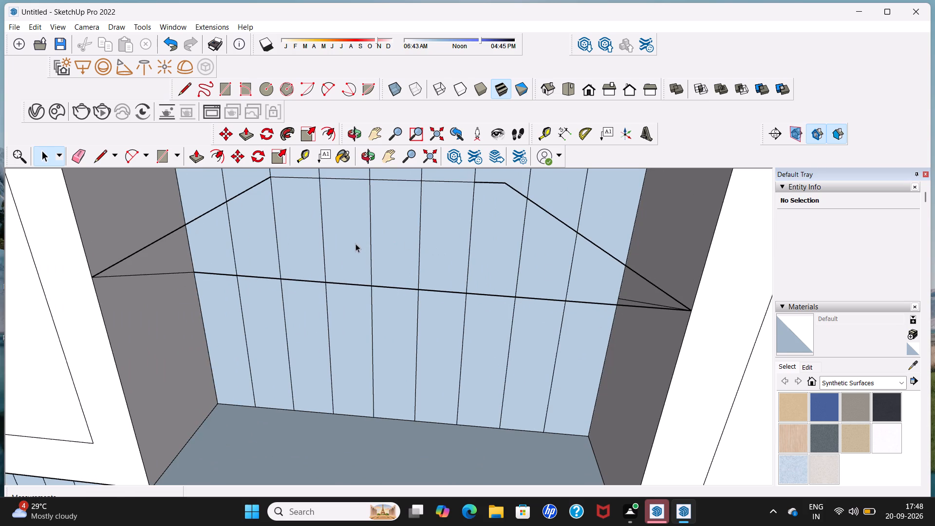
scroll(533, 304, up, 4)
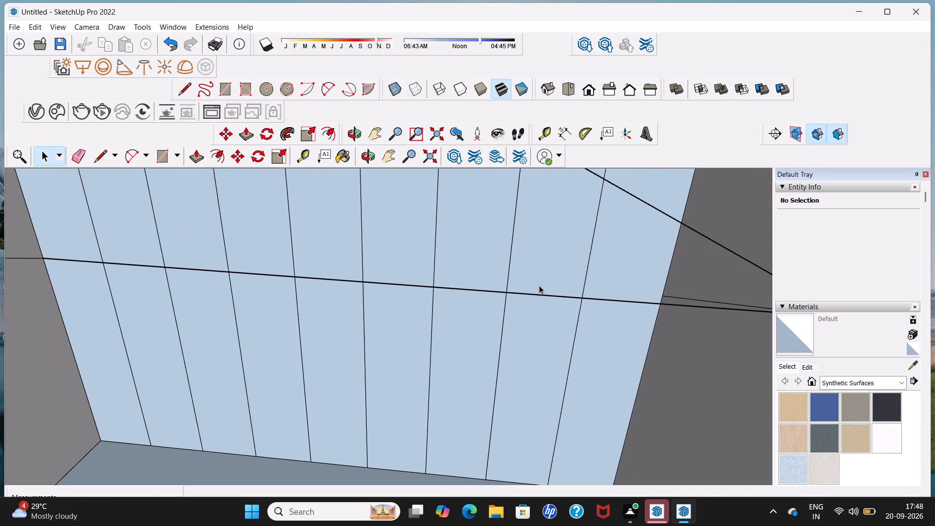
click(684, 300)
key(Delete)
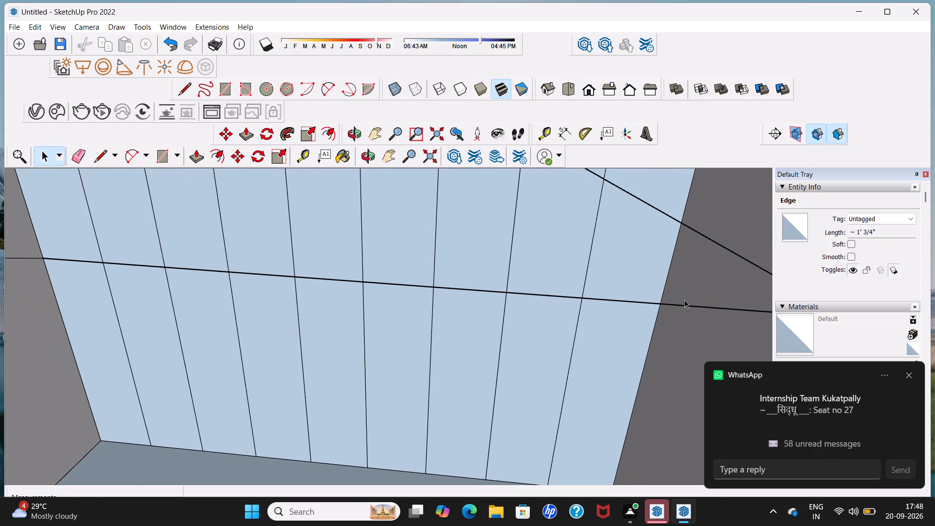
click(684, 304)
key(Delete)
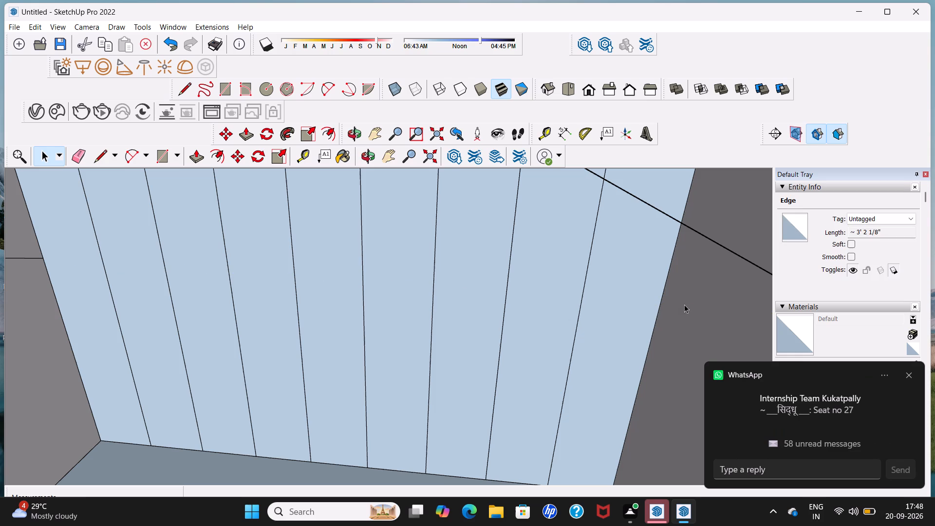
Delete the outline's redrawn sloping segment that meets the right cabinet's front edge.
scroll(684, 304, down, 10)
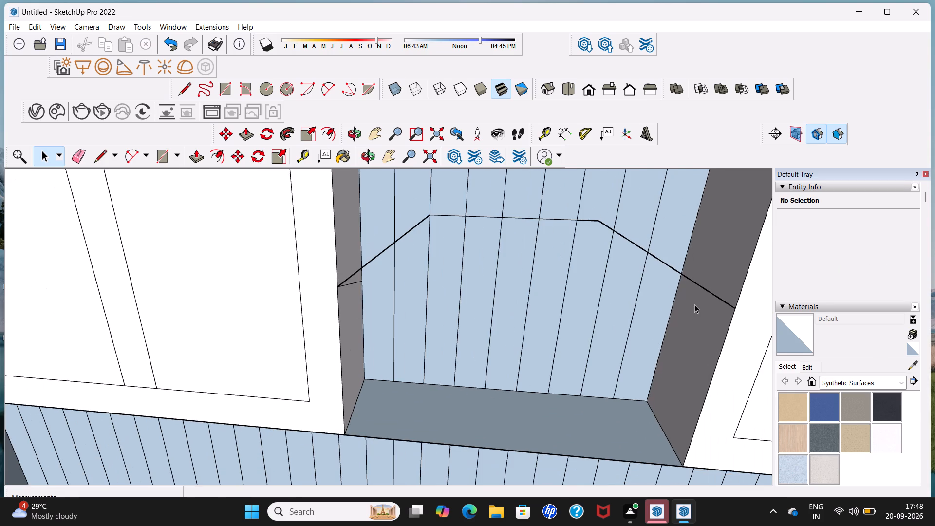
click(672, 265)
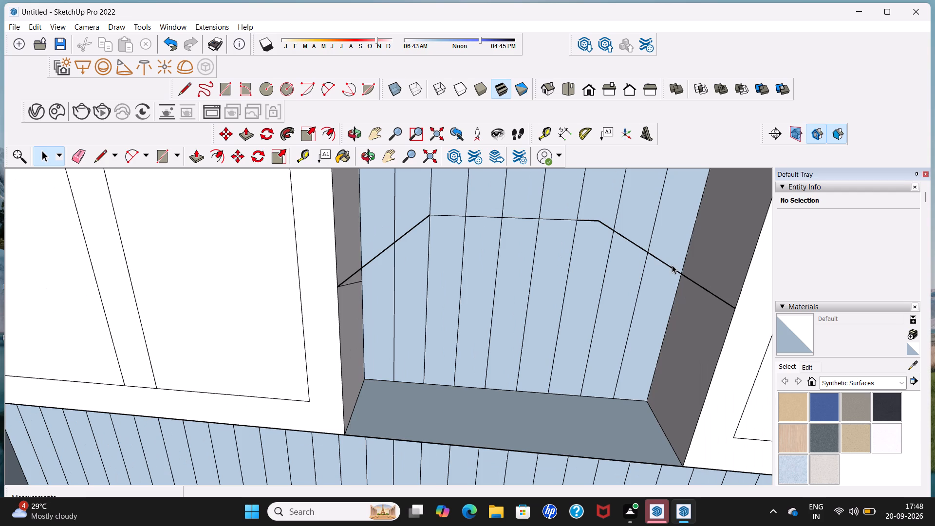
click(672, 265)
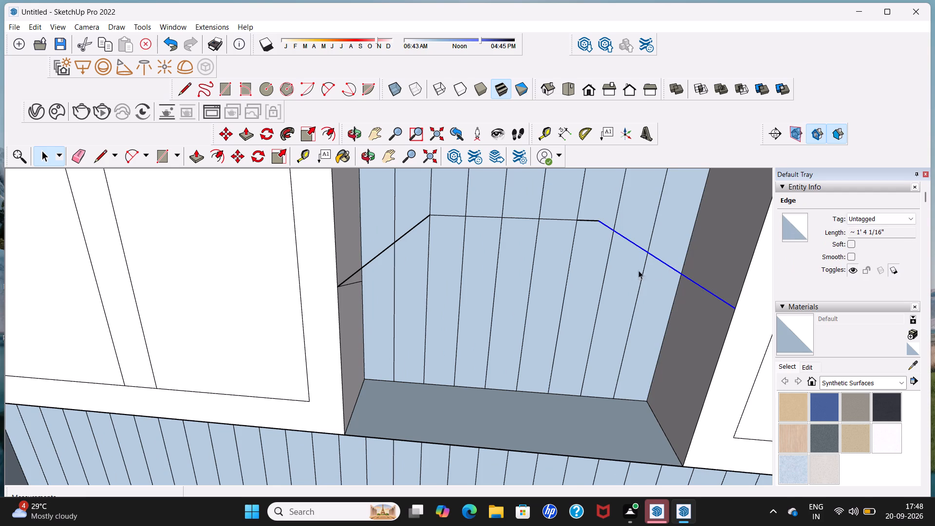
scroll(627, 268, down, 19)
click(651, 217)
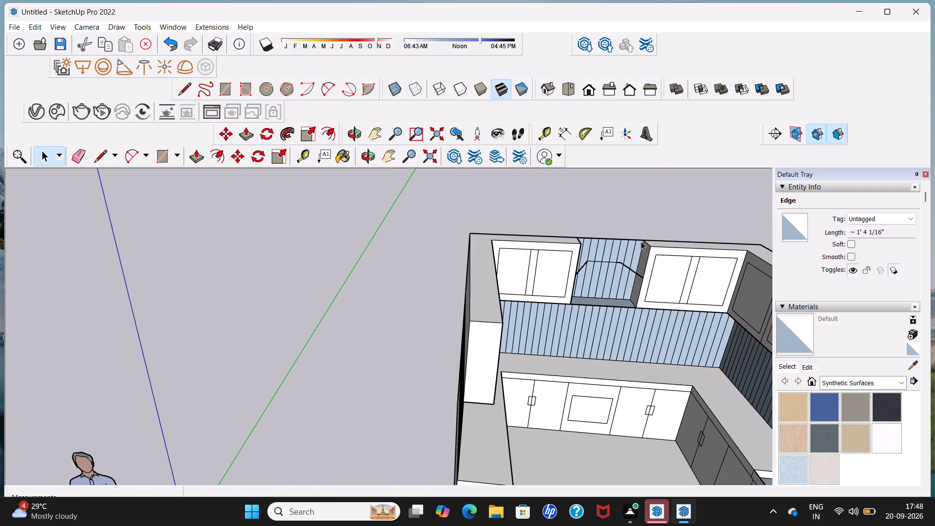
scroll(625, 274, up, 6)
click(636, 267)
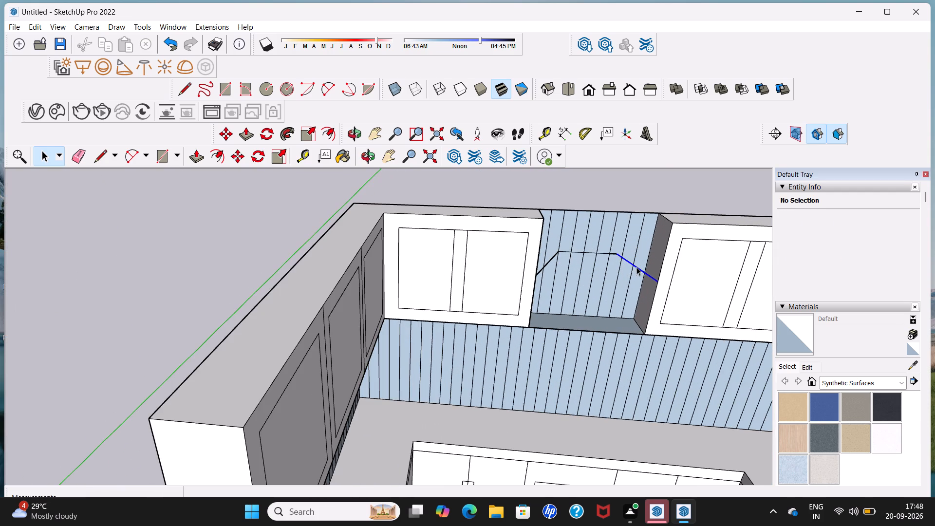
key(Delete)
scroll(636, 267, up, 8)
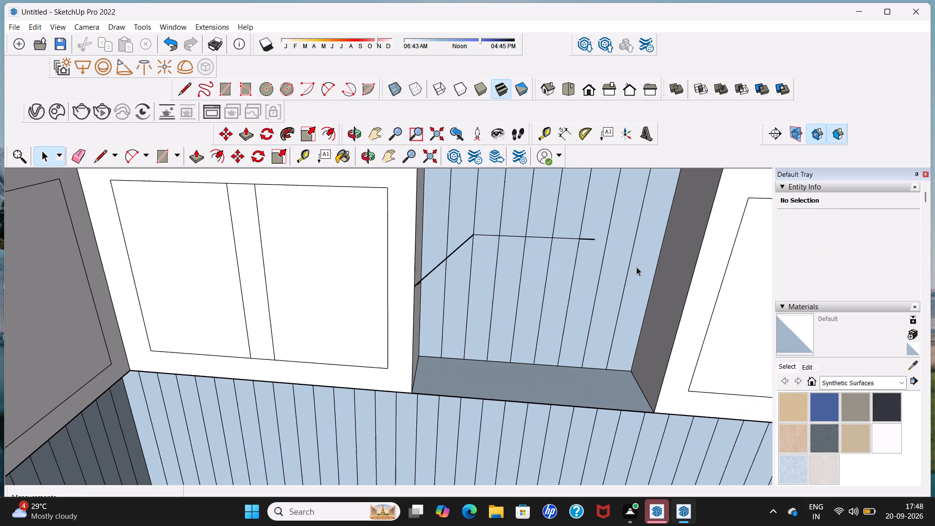
Delete the short leftover stub at the right end of the outline's horizontal top line.
click(590, 240)
key(Delete)
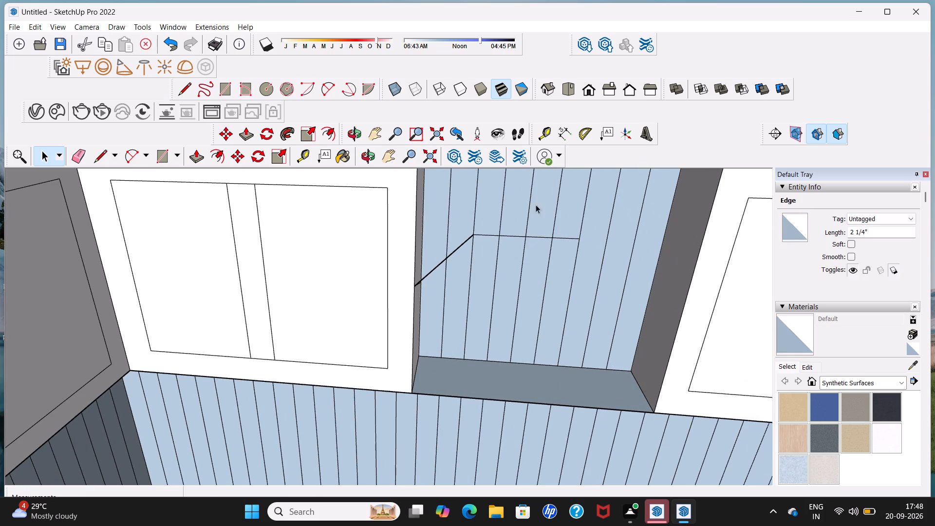
Extend the outline's top line about 4" to the right, and add a sloping segment about 1' 3 1/8" to the right cabinet's front edge.
click(187, 93)
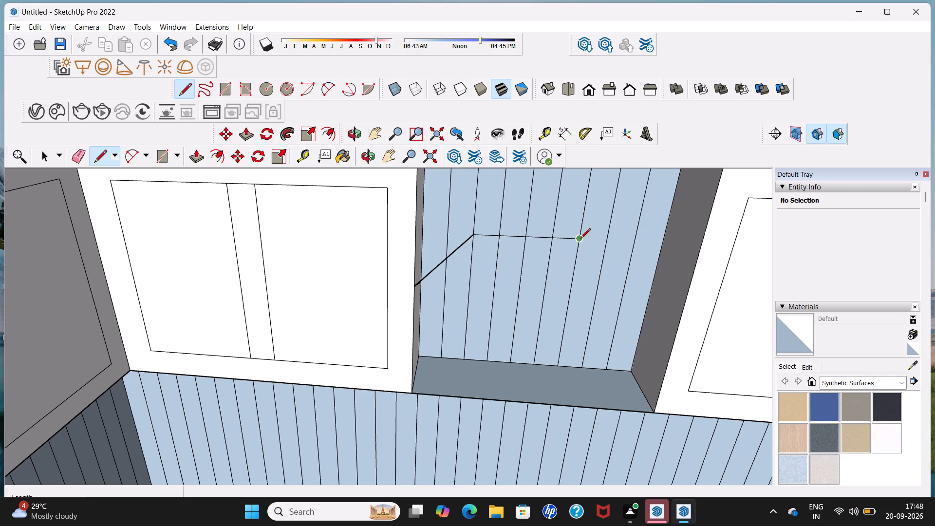
click(580, 239)
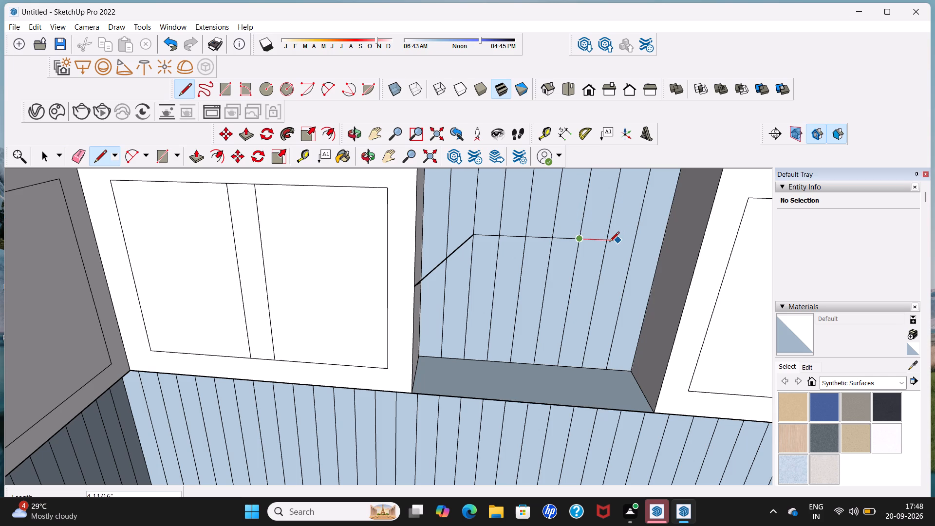
click(609, 243)
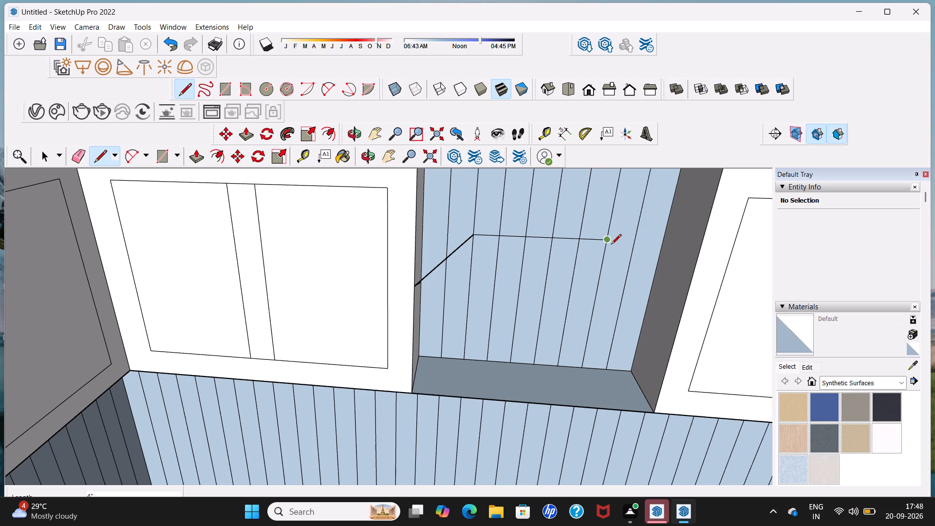
click(609, 240)
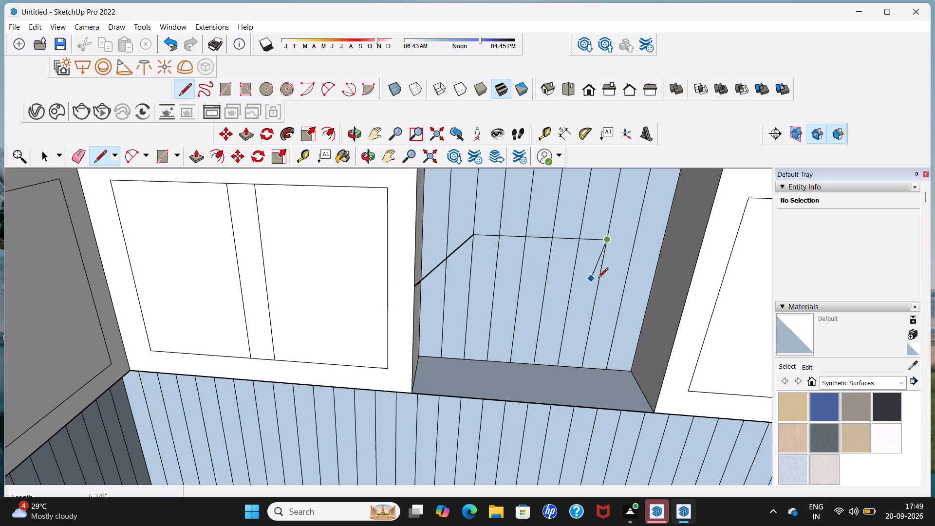
click(684, 296)
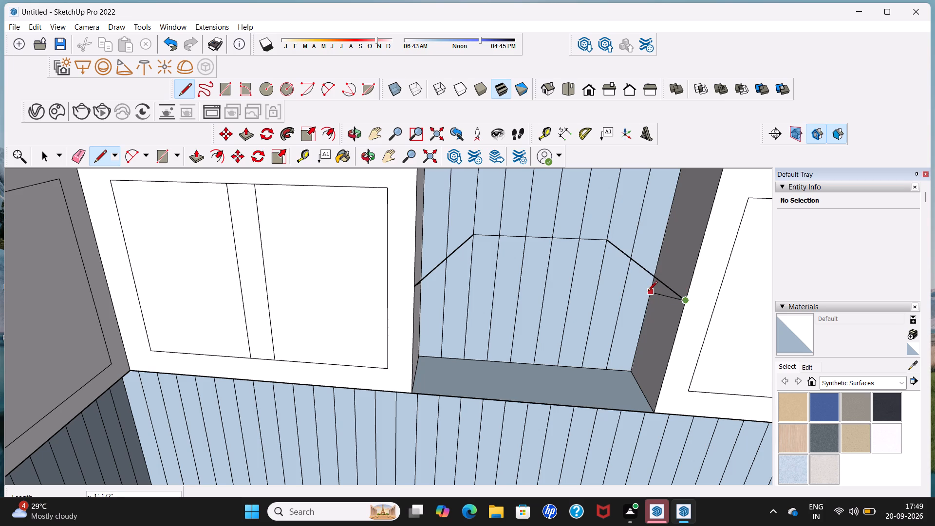
Draw a line about 1' 11/16" across the right cabinet's side face, from the slope's front endpoint to the back wall edge.
scroll(649, 292, up, 6)
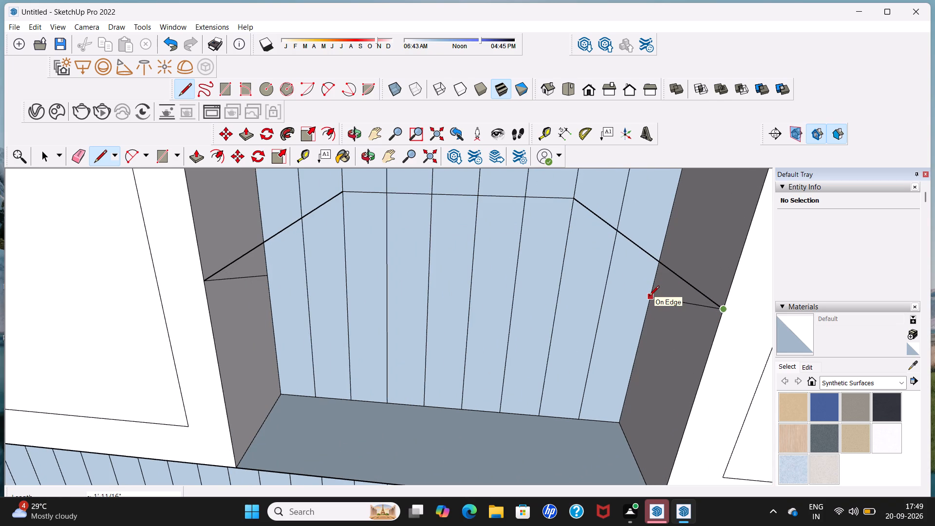
click(649, 297)
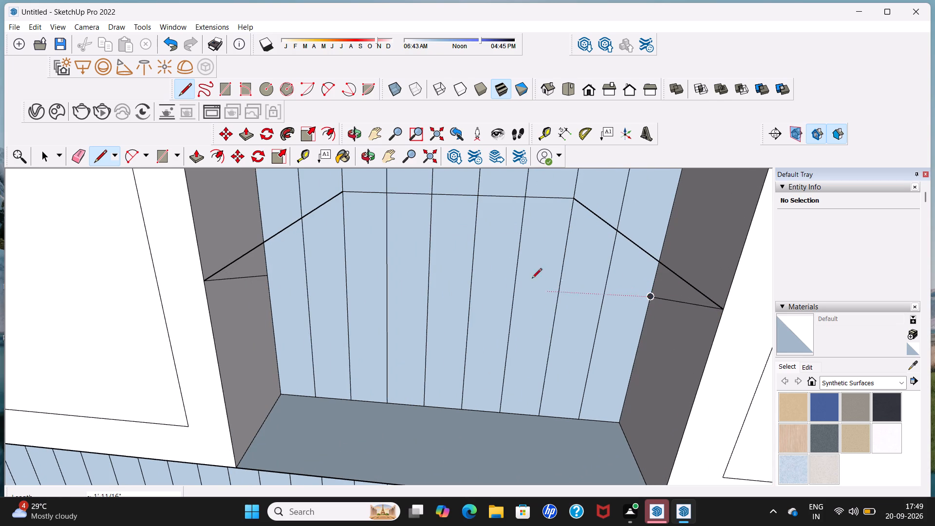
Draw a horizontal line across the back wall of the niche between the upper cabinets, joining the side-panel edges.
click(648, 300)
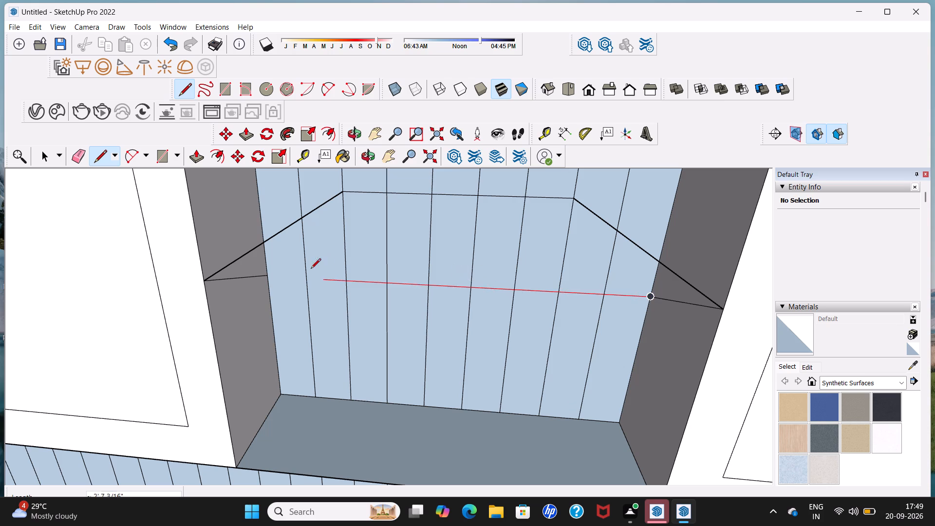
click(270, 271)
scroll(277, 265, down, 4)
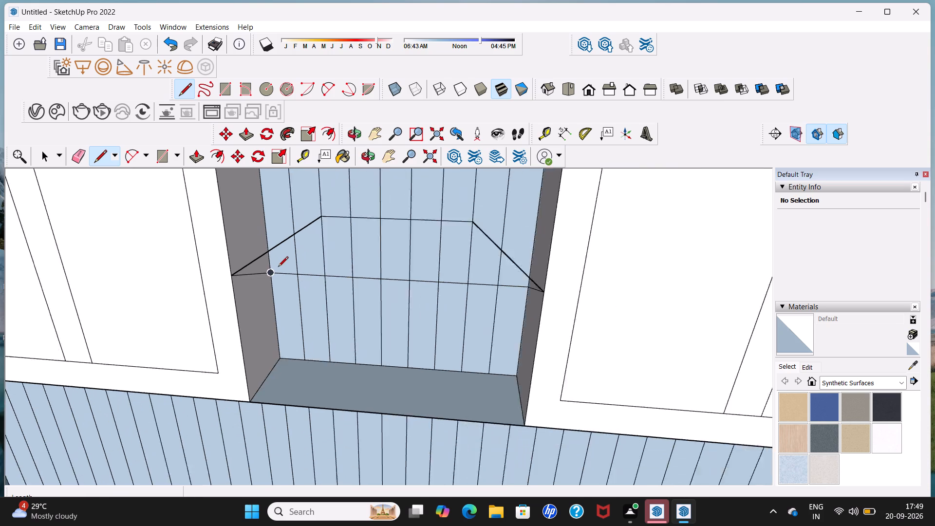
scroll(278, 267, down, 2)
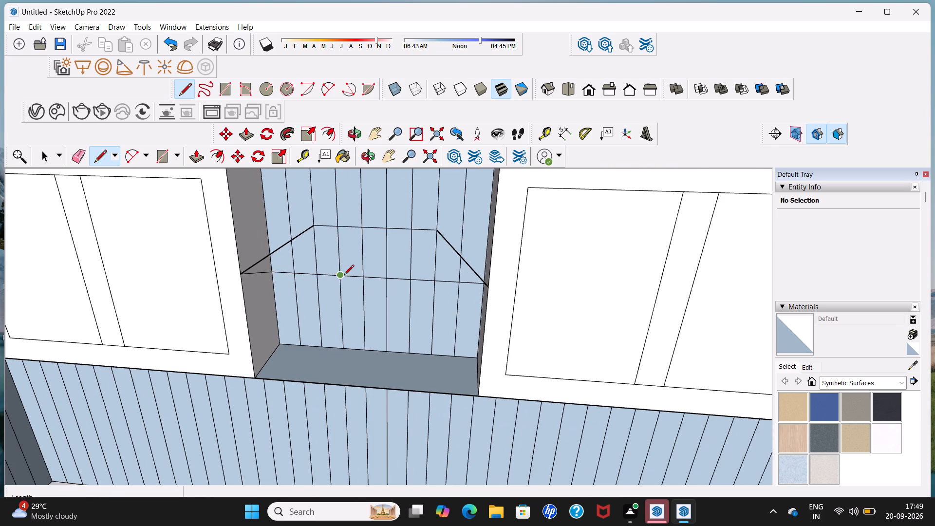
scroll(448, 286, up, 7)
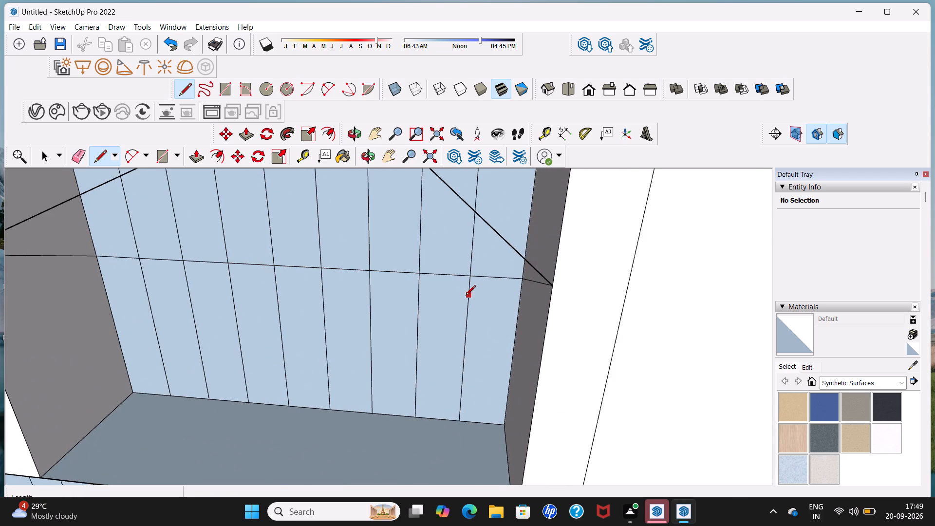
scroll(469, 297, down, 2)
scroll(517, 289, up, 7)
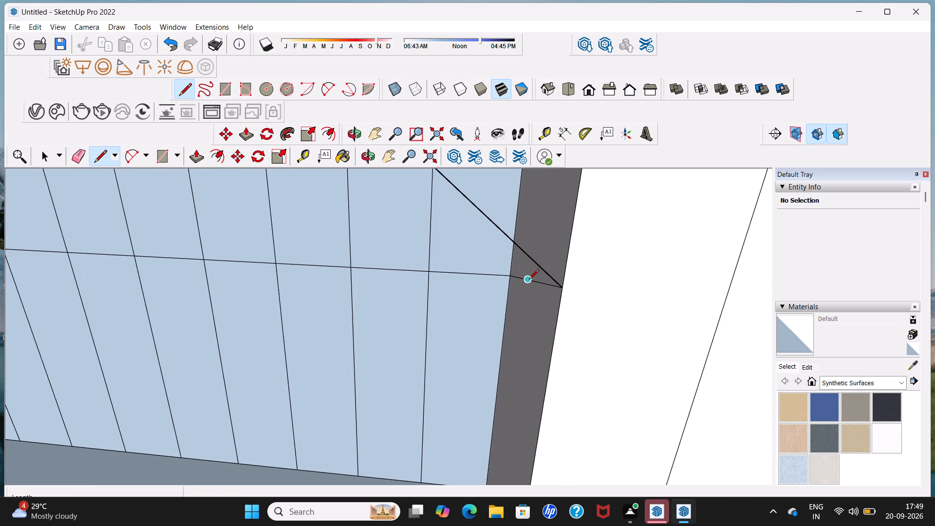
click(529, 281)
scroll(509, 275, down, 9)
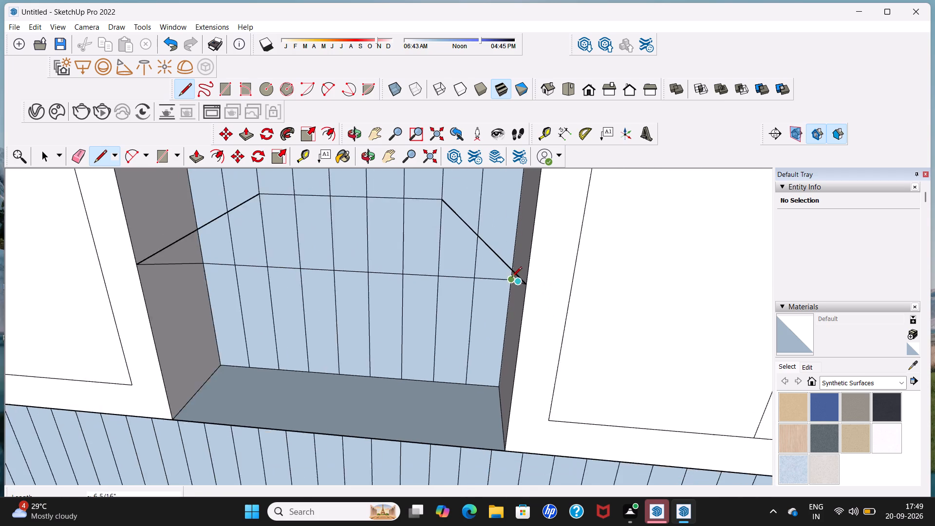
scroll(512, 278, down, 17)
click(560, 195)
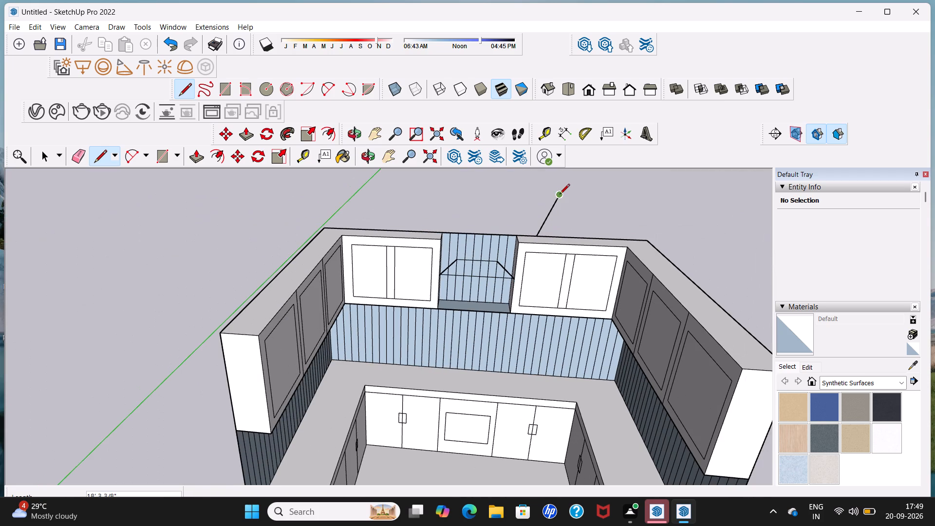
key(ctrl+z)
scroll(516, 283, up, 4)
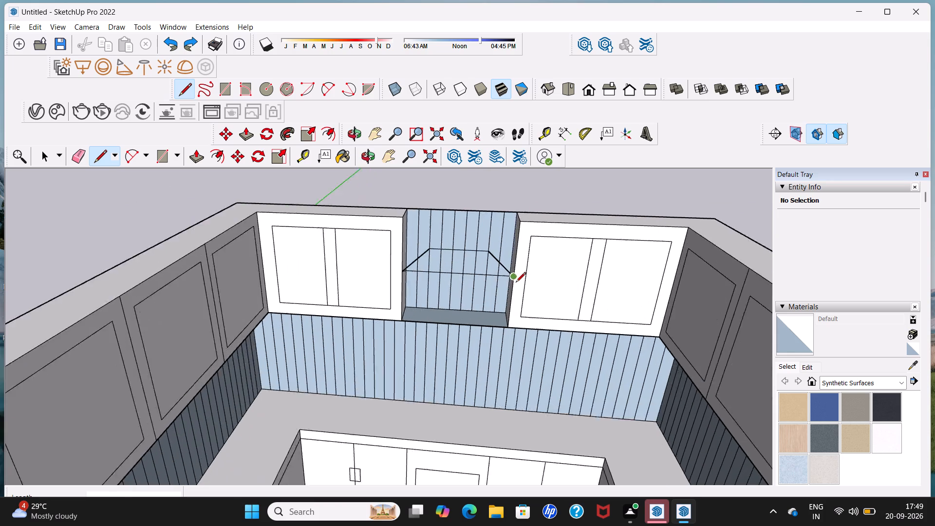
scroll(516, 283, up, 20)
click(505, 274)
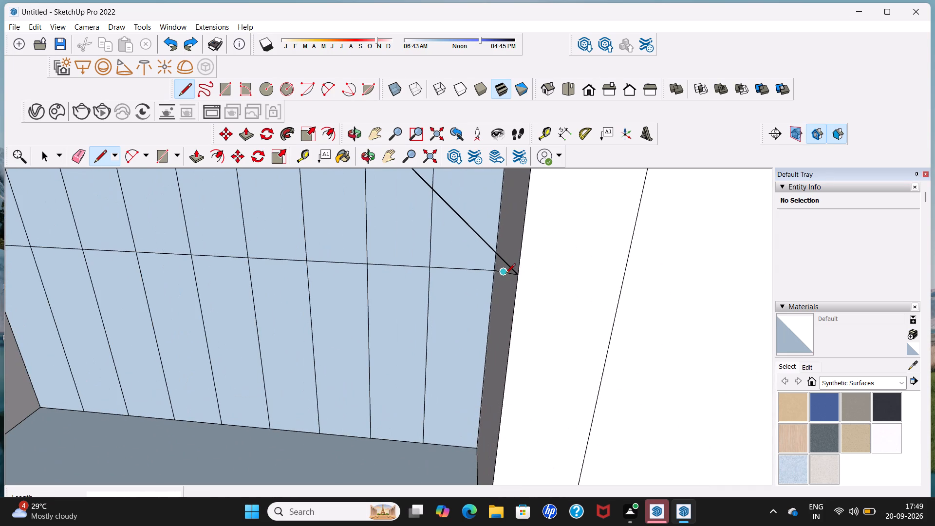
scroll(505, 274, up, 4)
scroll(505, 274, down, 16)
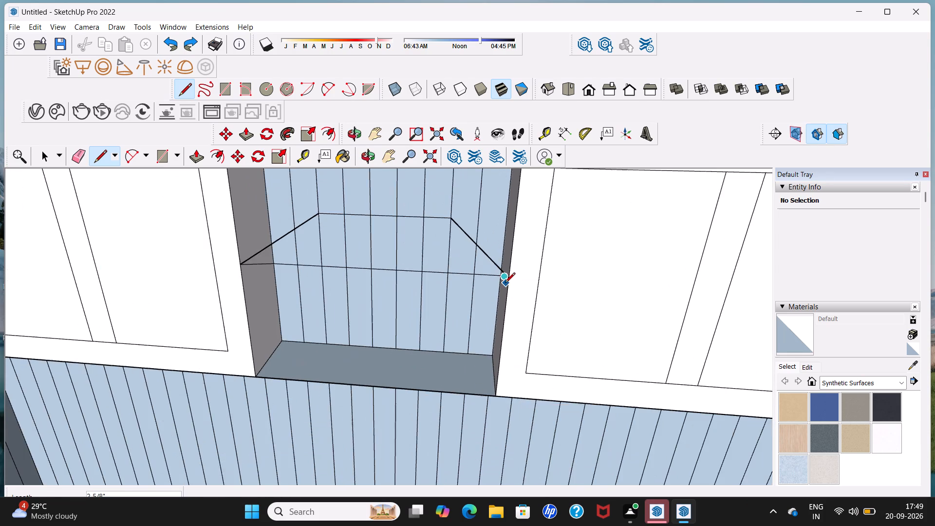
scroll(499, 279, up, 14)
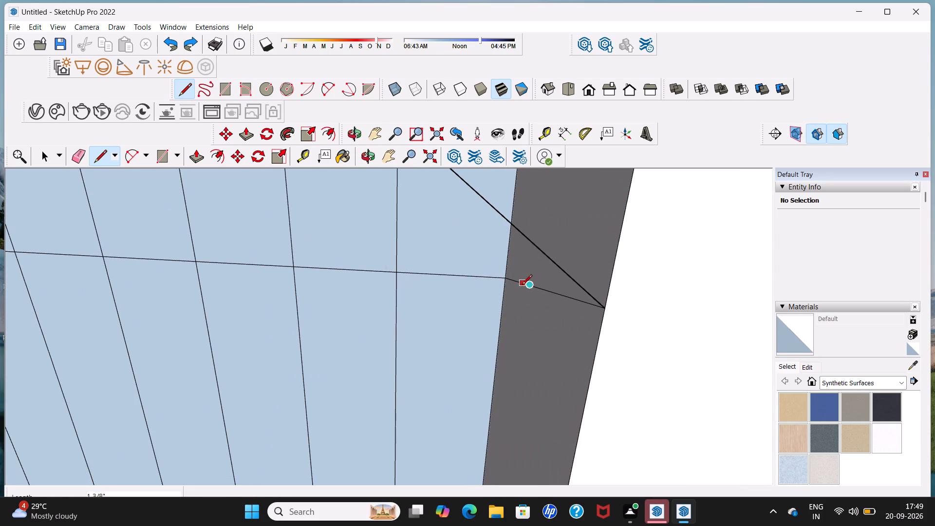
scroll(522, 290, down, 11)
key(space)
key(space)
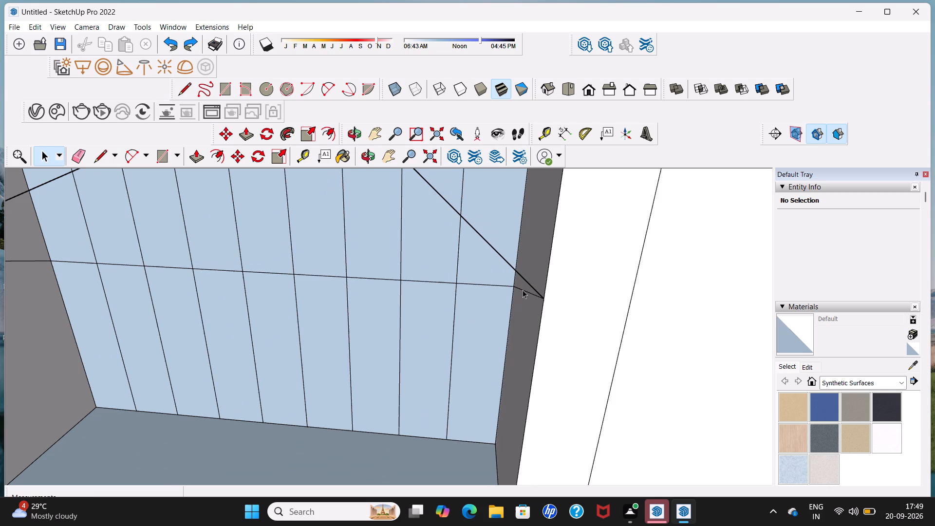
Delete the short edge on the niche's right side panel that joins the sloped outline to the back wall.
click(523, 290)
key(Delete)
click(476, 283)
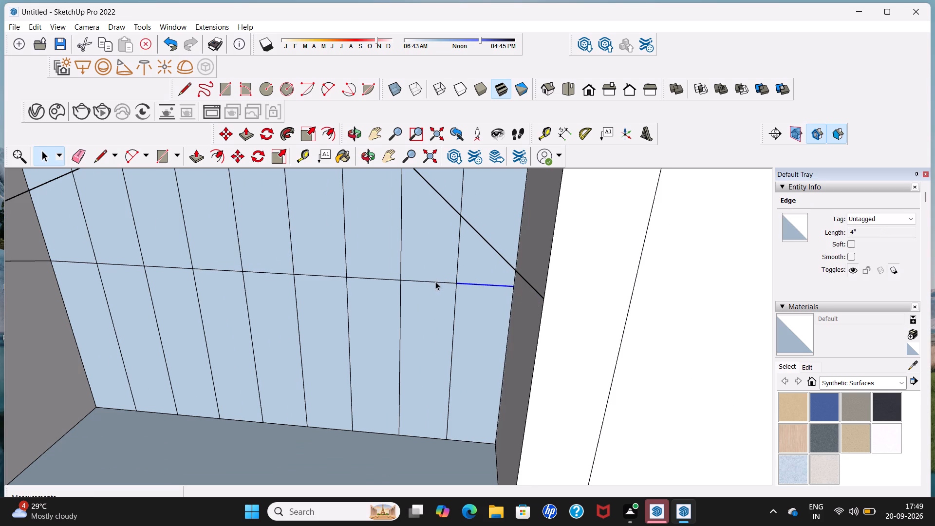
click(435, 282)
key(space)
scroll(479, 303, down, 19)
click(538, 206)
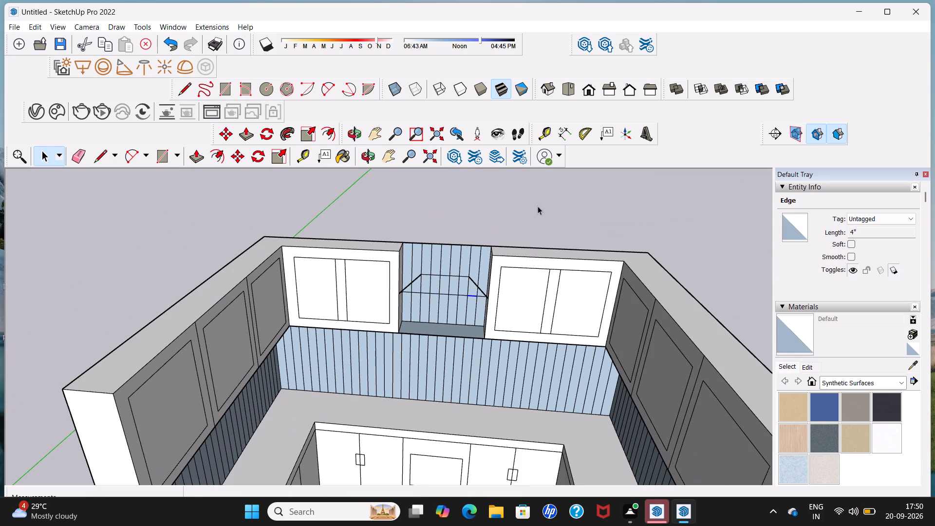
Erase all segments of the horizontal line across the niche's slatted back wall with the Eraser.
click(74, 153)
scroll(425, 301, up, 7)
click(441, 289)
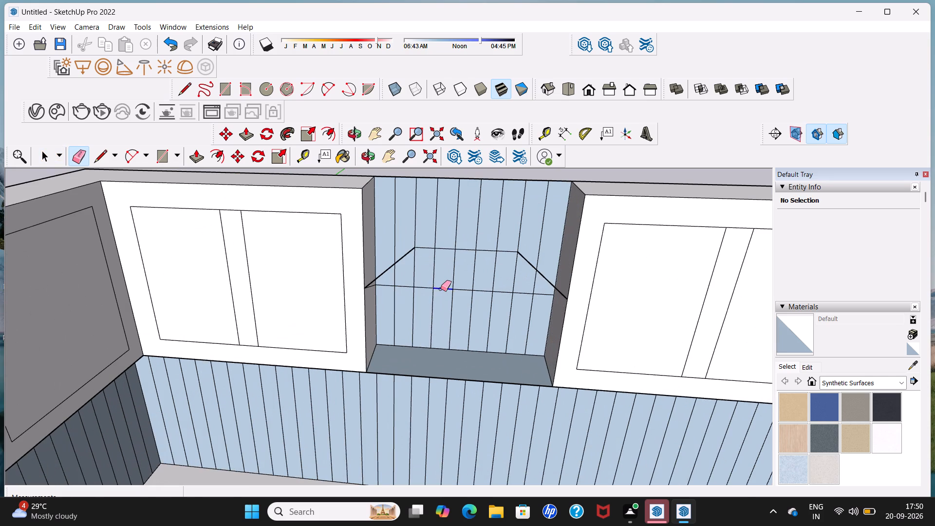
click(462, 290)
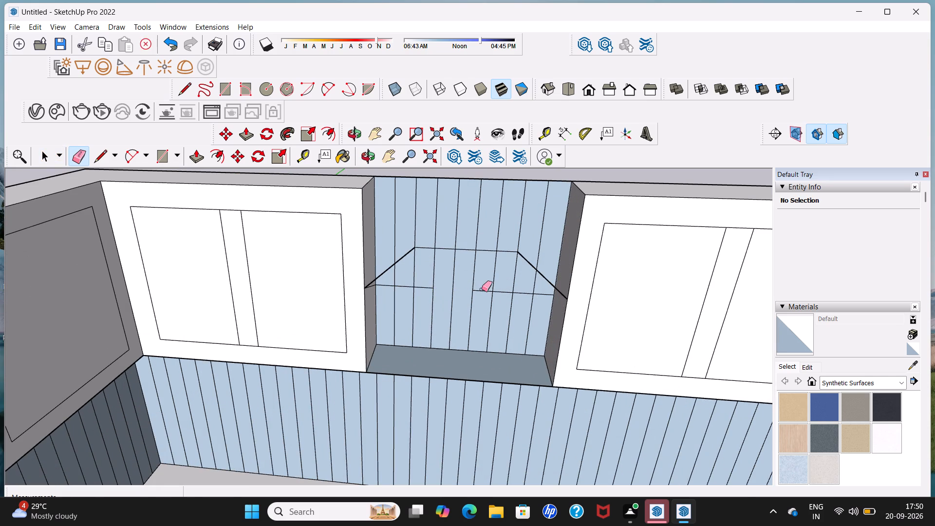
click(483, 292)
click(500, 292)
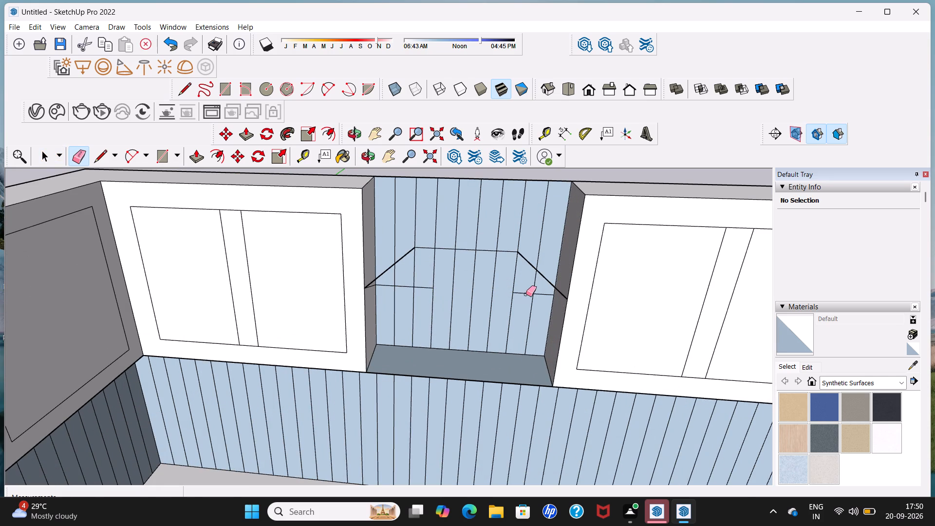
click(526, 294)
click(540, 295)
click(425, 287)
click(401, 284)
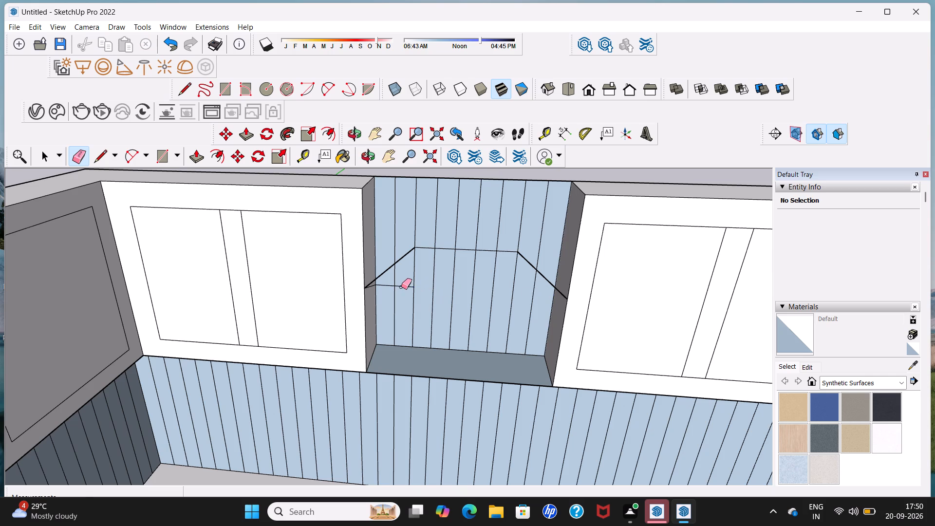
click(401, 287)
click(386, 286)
Draw a line about 1' 1" long on the niche's right side panel from the sloped outline's lower end to the back corner.
scroll(473, 307, up, 1)
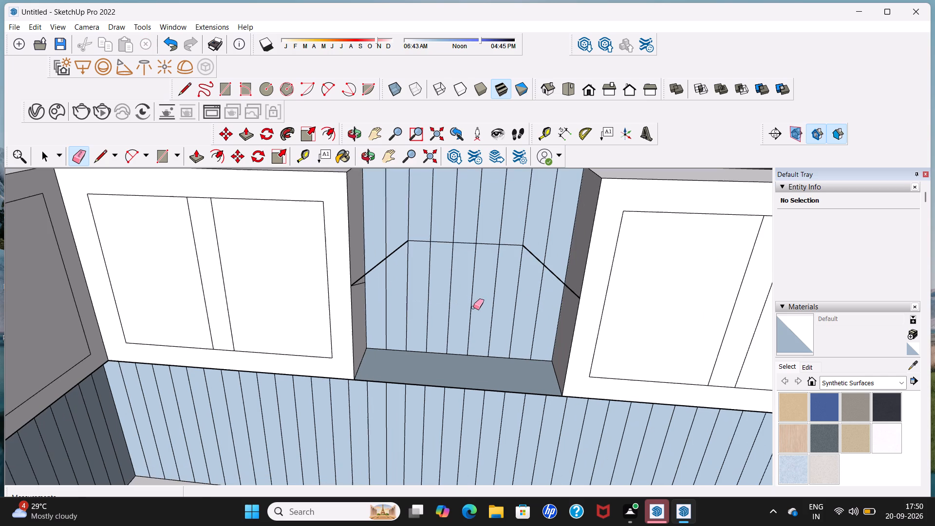
scroll(473, 307, up, 1)
middle_drag(509, 309, 589, 308)
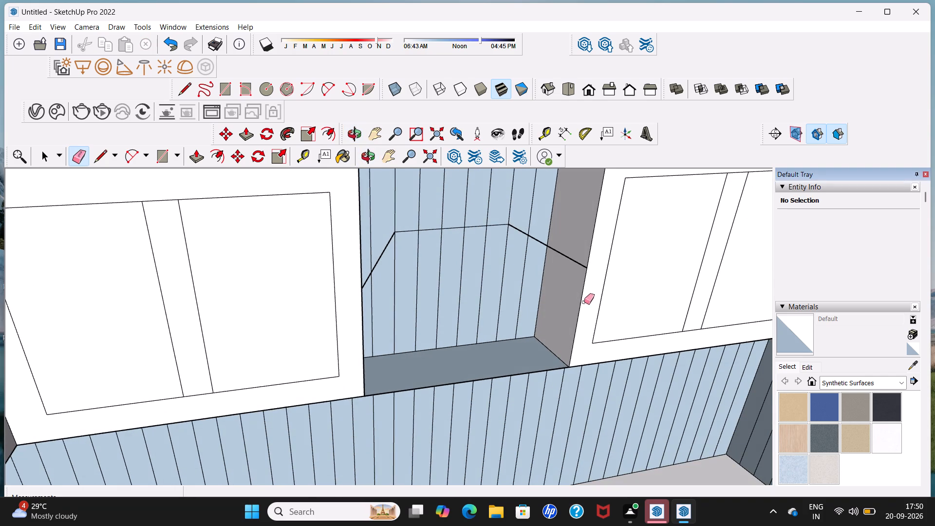
key(space)
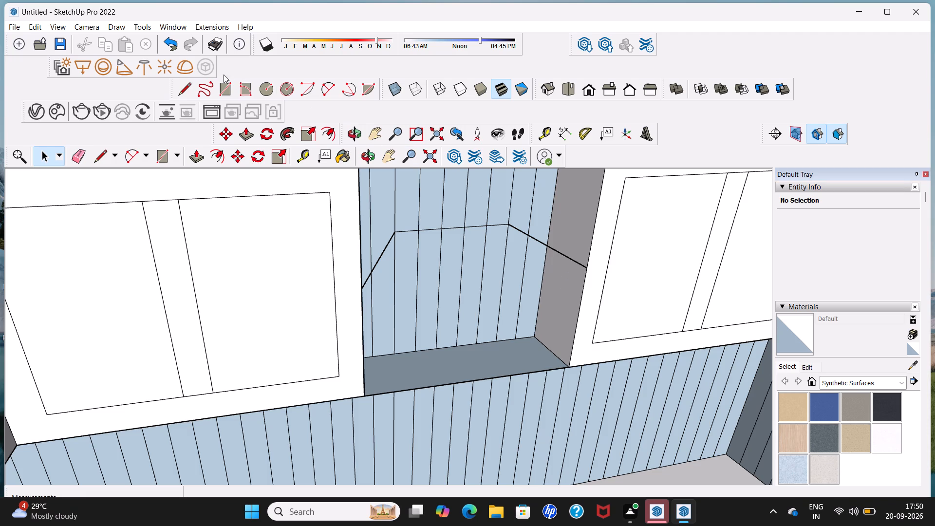
click(188, 88)
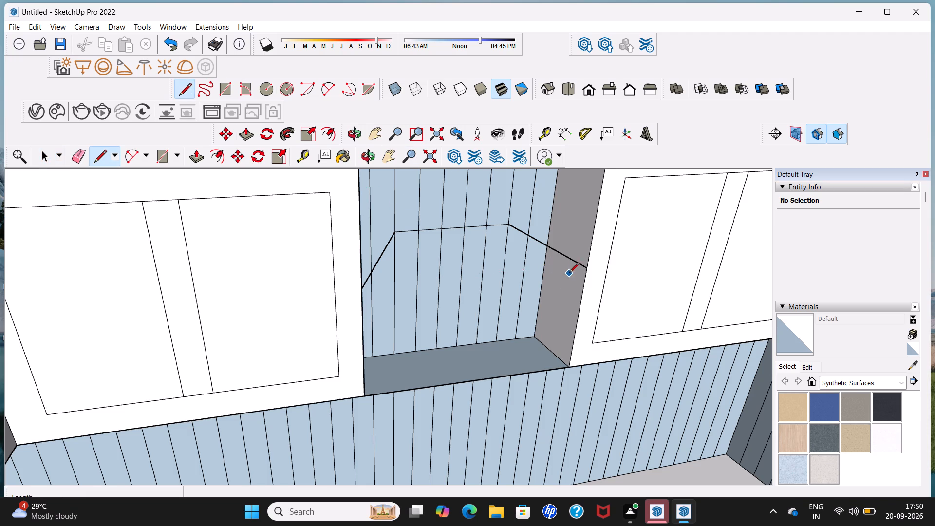
scroll(571, 273, up, 3)
click(590, 269)
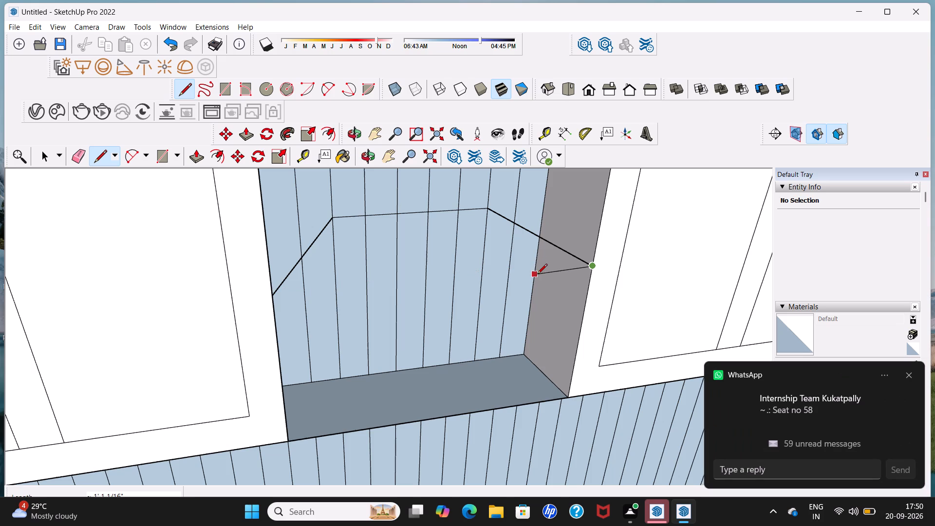
click(537, 275)
Draw a horizontal line about 3' long across the niche's back wall to join the two side-panel edges.
scroll(452, 280, down, 4)
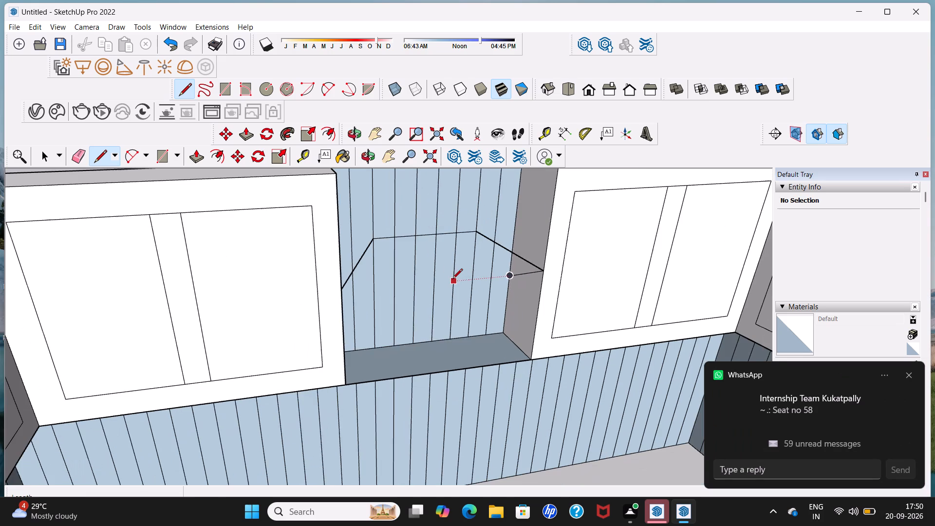
middle_drag(392, 280, 306, 281)
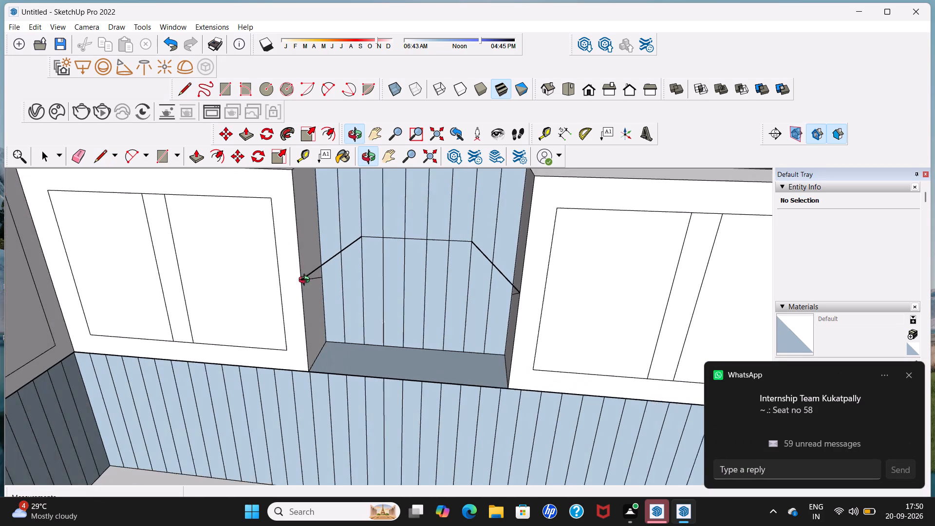
middle_drag(306, 281, 301, 282)
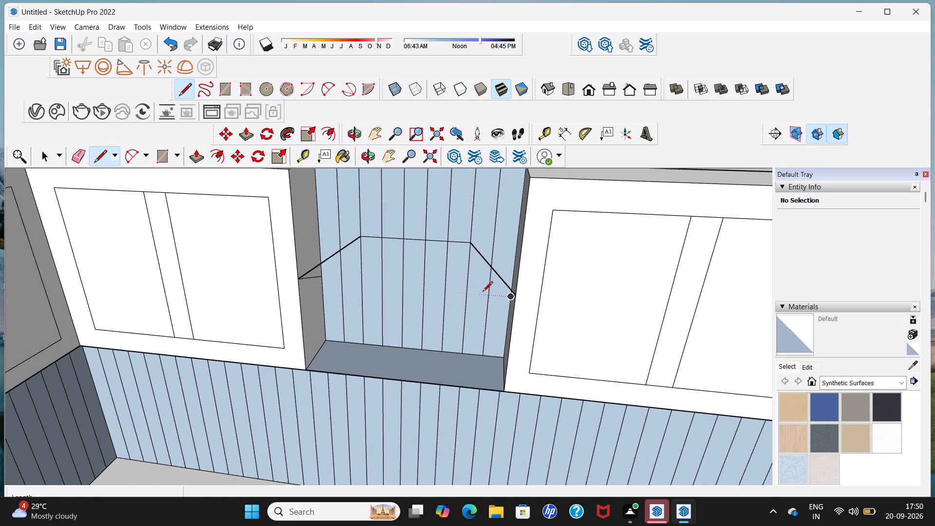
middle_click(328, 275)
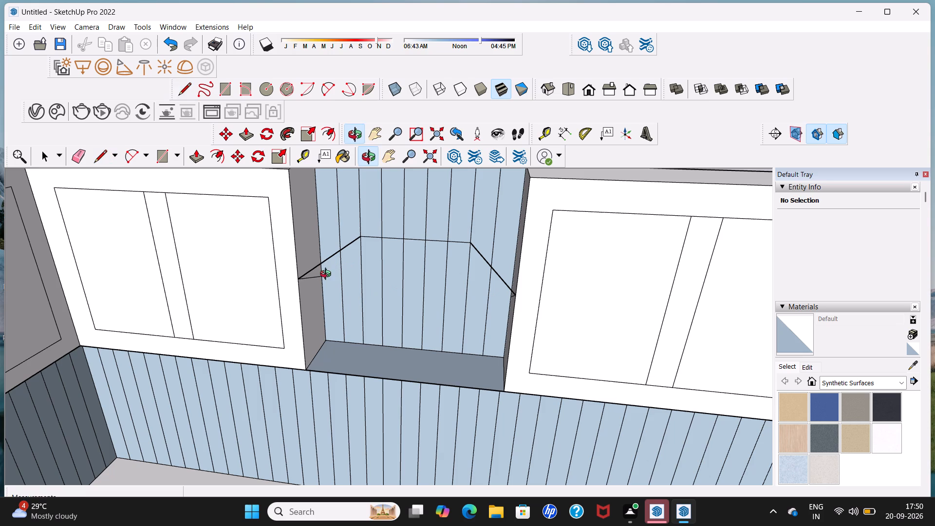
drag(327, 275, 352, 277)
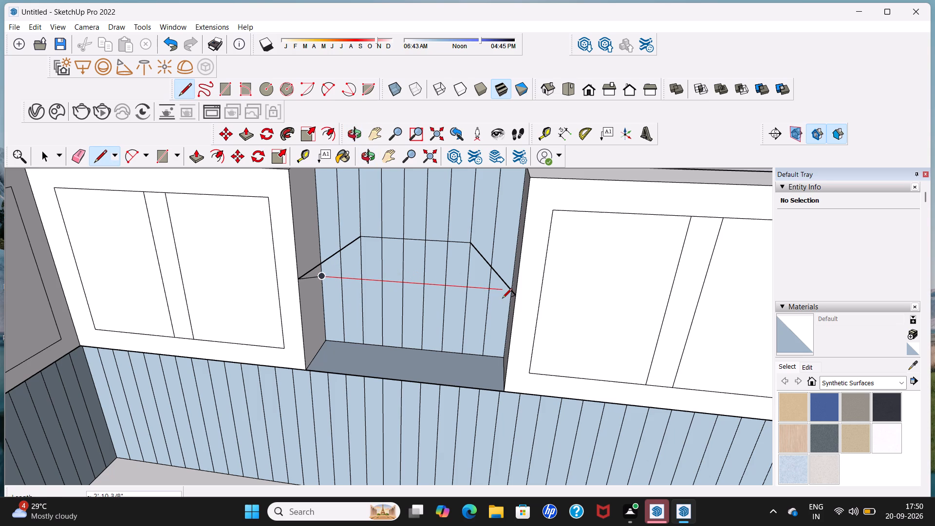
middle_drag(502, 299, 534, 297)
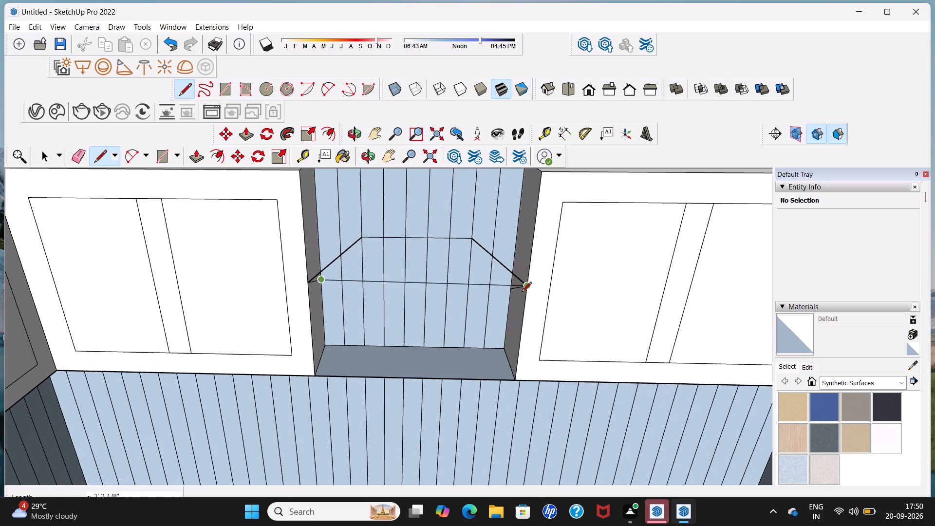
click(510, 293)
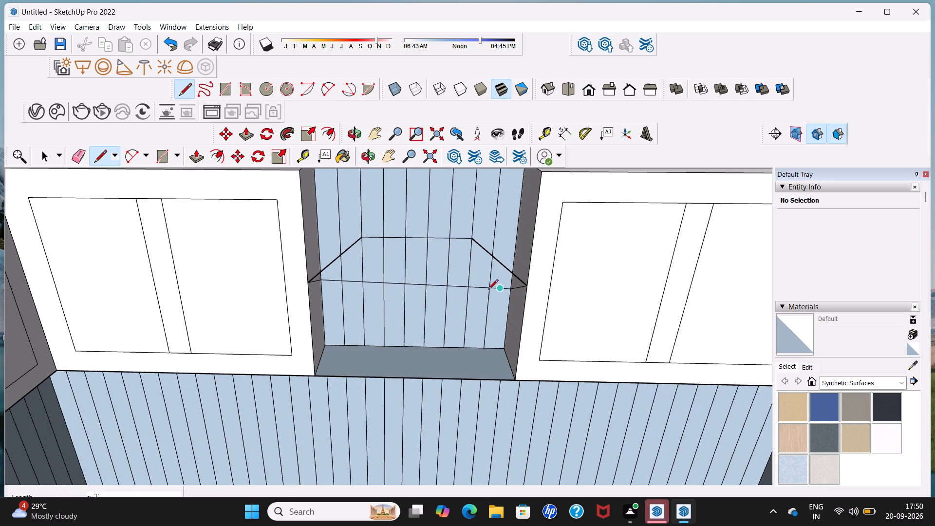
click(455, 272)
key(space)
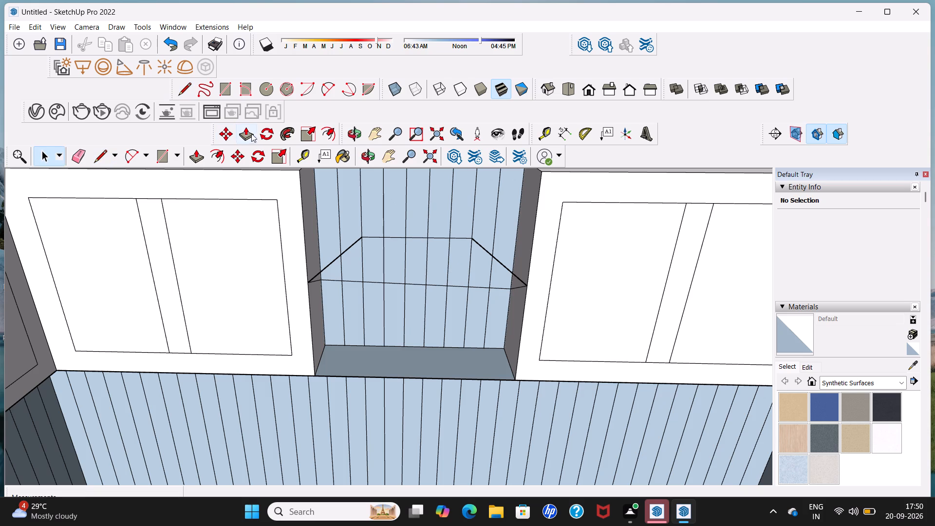
Extrude the middle slat face of the outlined area on the niche's back wall outward by 1' 5" with Push/Pull.
click(249, 136)
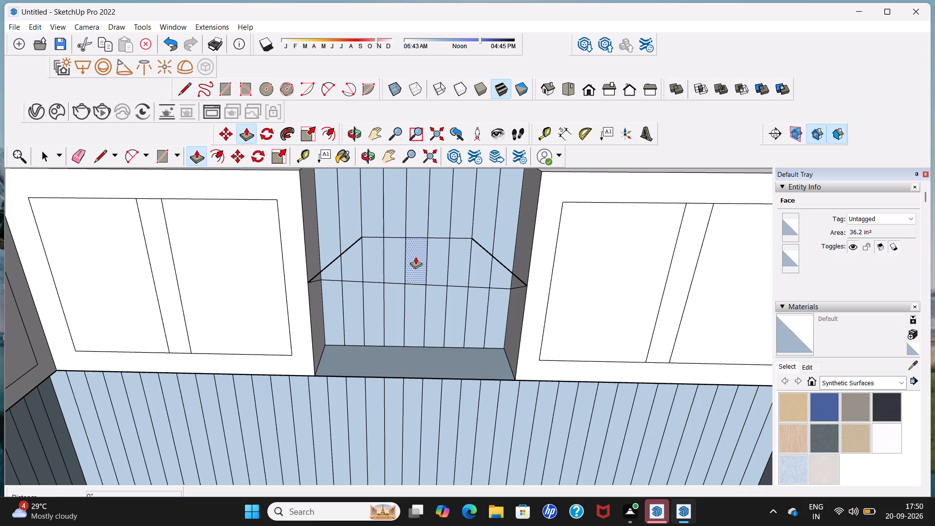
click(415, 257)
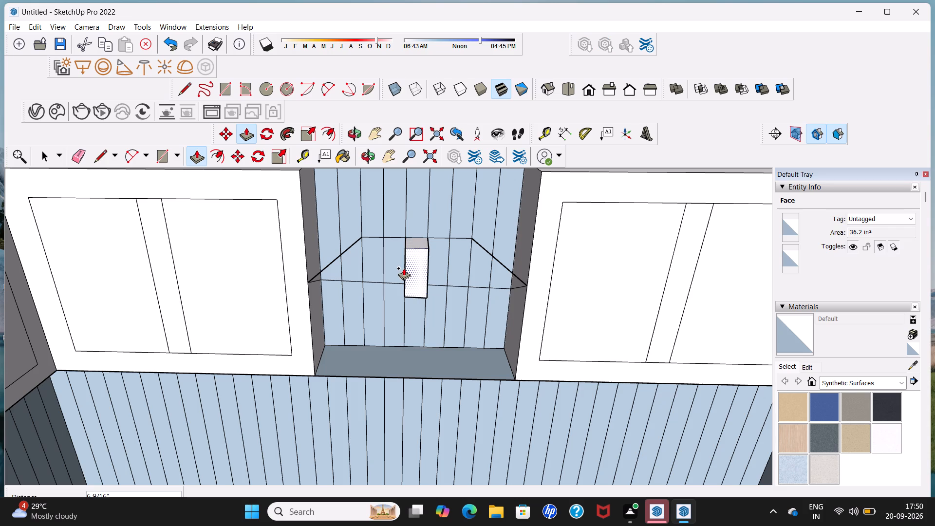
key(1)
key(apostrophe)
text(5")
key(Return)
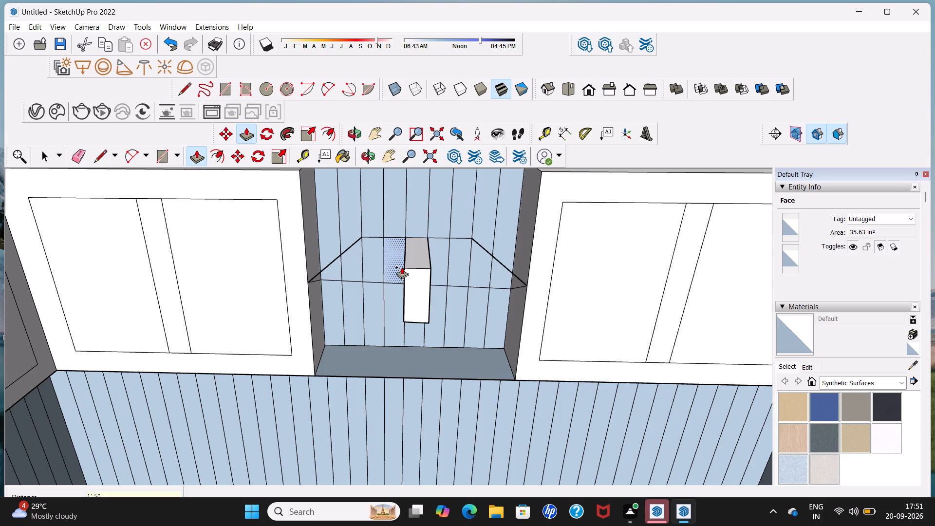
Extrude the two slat faces on each side of the middle block outward, flush with its 1' 5" depth.
click(438, 253)
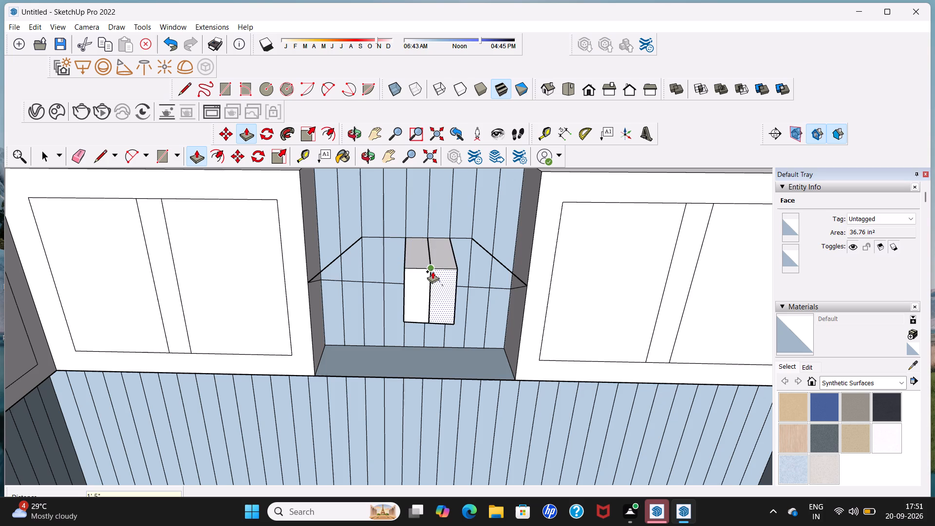
click(432, 271)
drag(465, 256, 466, 261)
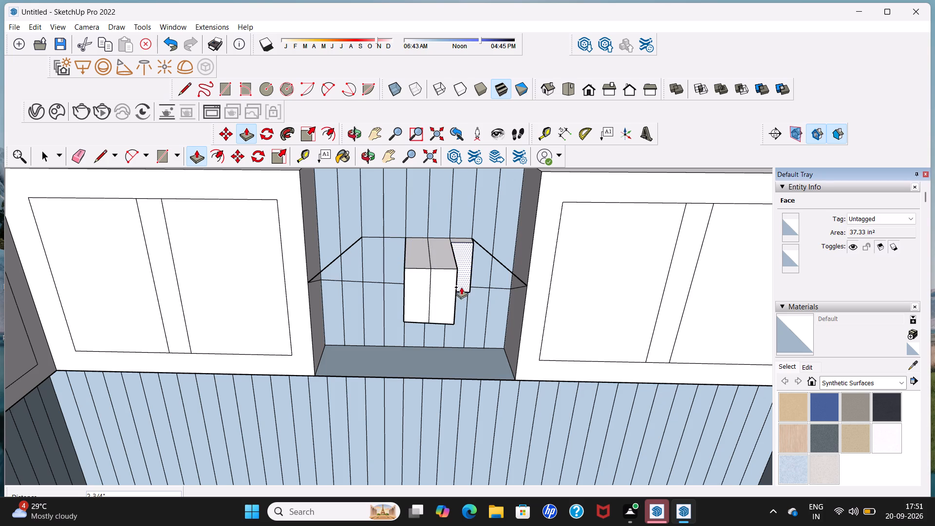
click(464, 257)
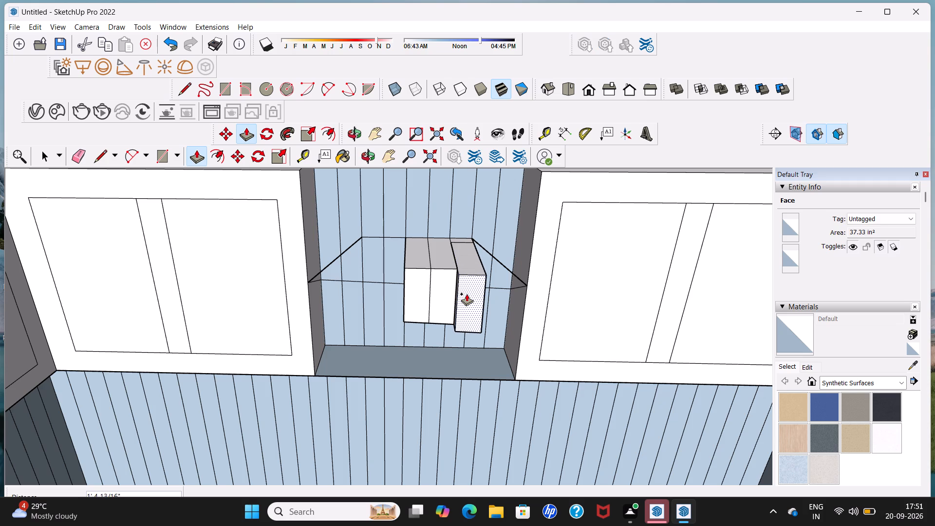
click(455, 274)
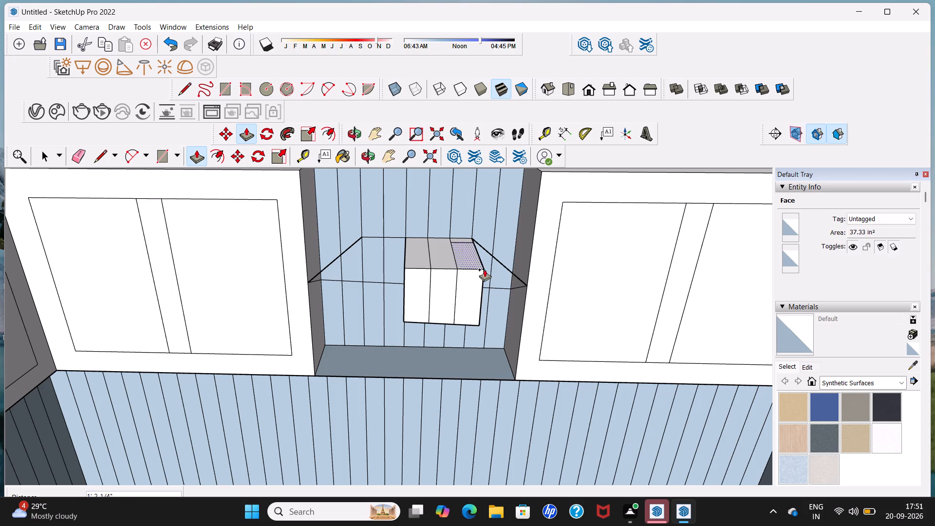
click(397, 263)
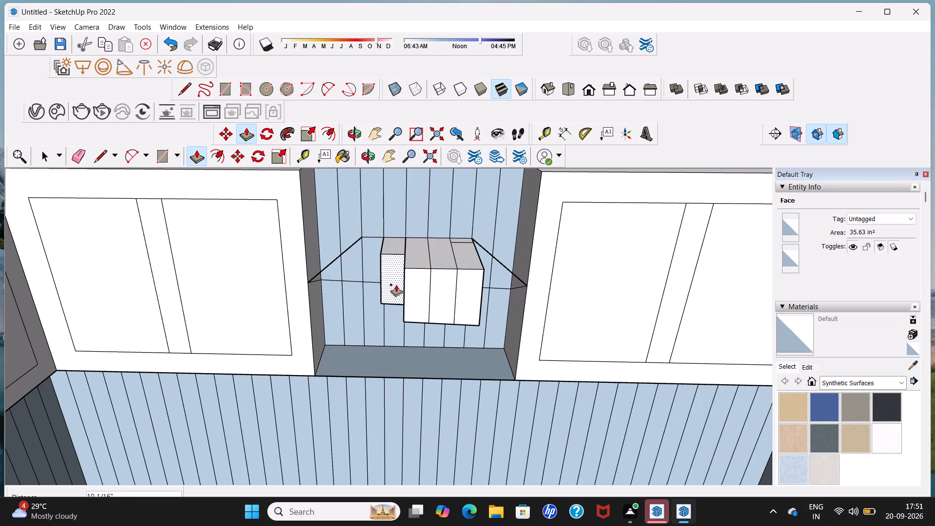
click(404, 300)
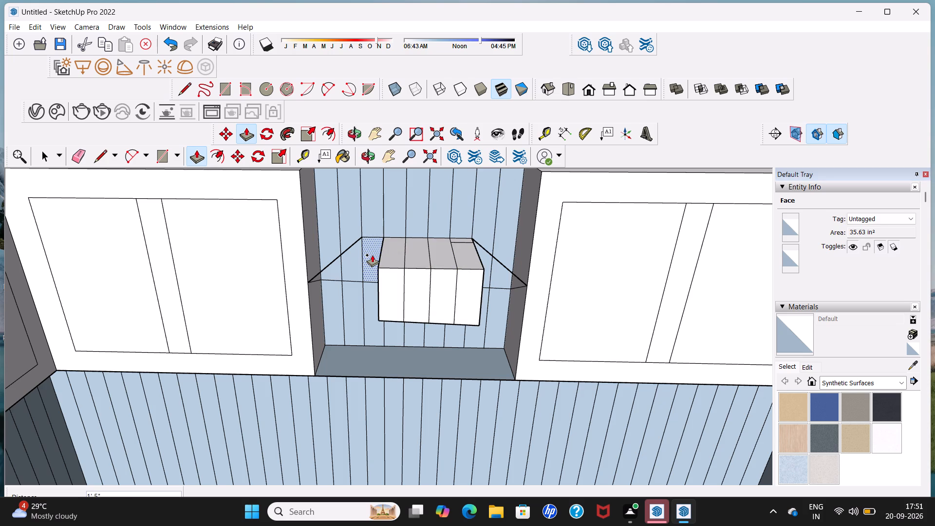
click(372, 255)
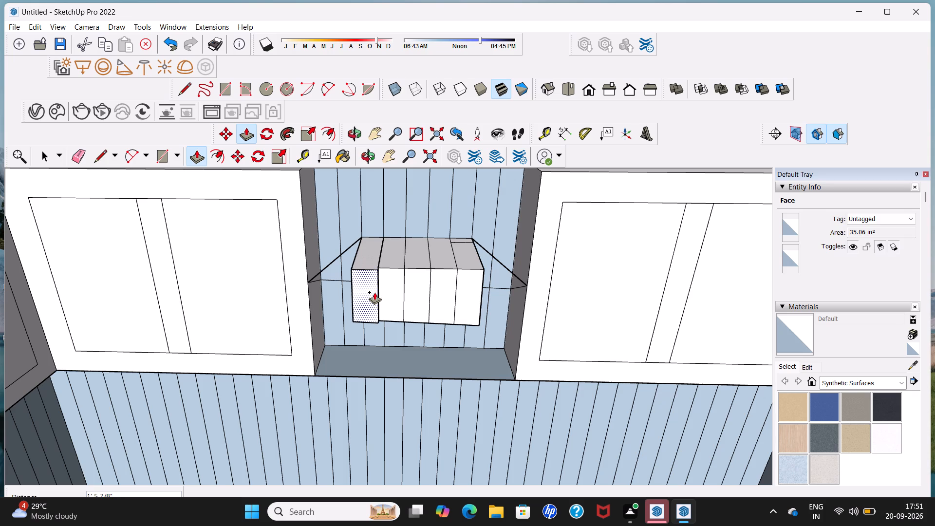
click(381, 290)
Extrude the tall slat face just left of the block outward by 1' 5", flush with the block's front.
scroll(338, 266, up, 5)
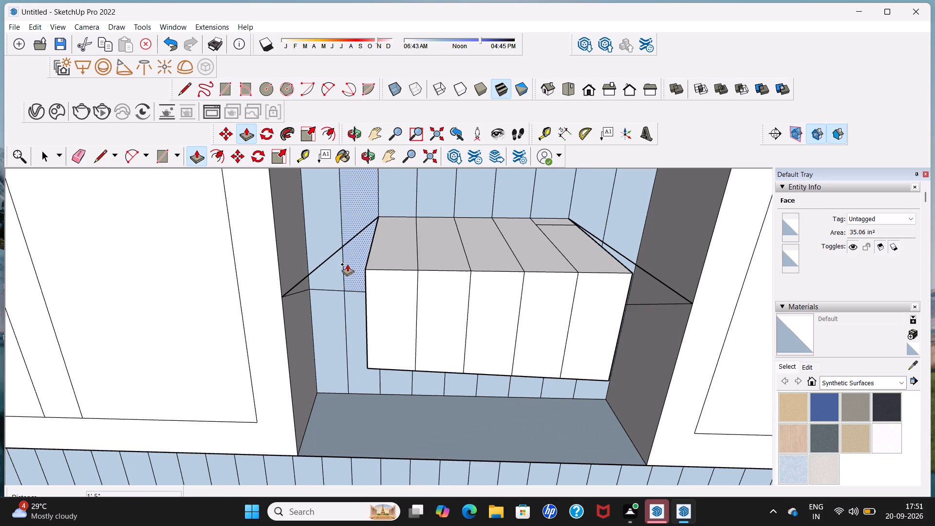
click(351, 263)
click(365, 321)
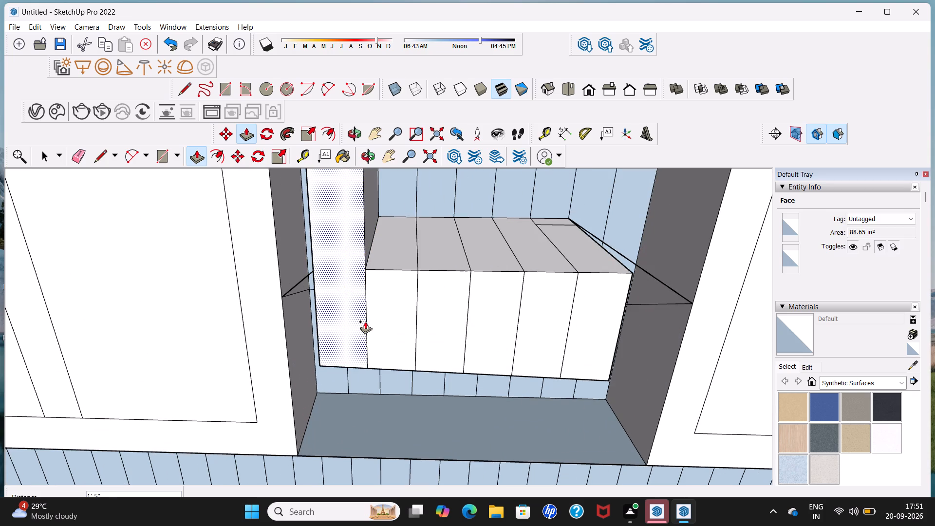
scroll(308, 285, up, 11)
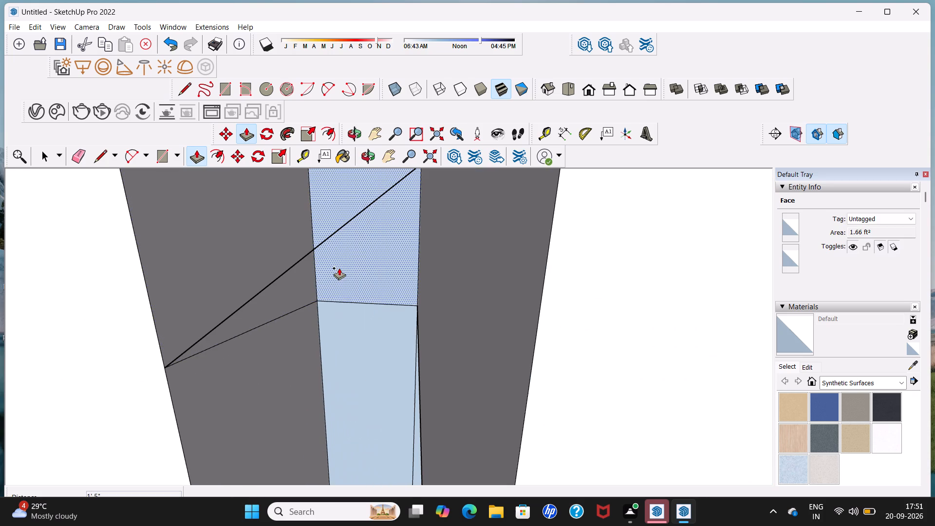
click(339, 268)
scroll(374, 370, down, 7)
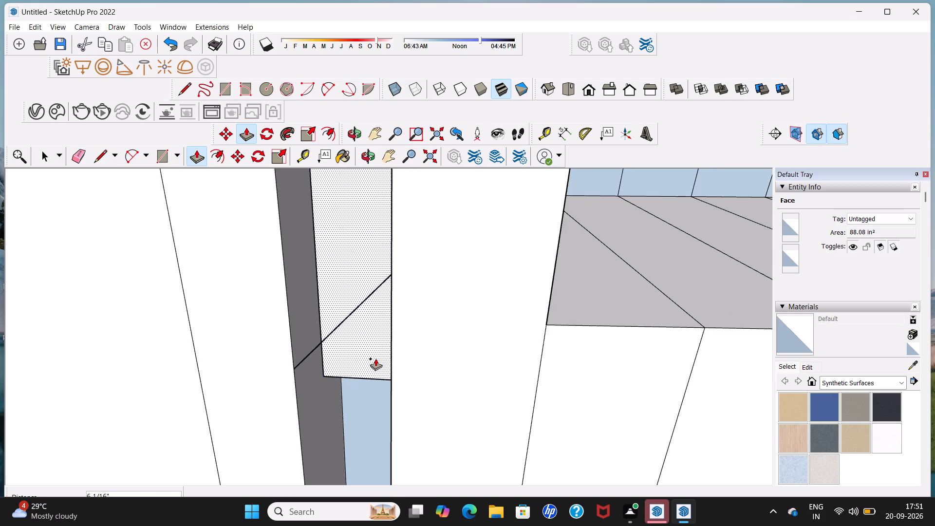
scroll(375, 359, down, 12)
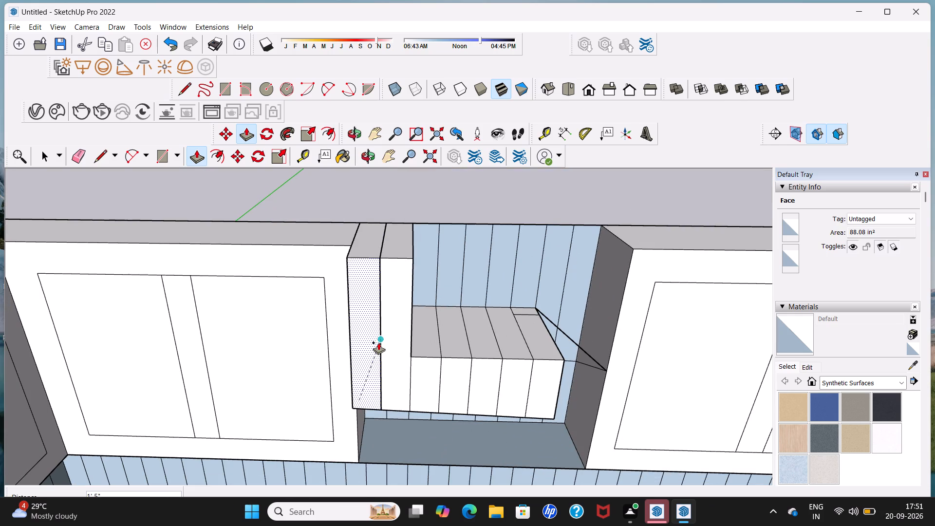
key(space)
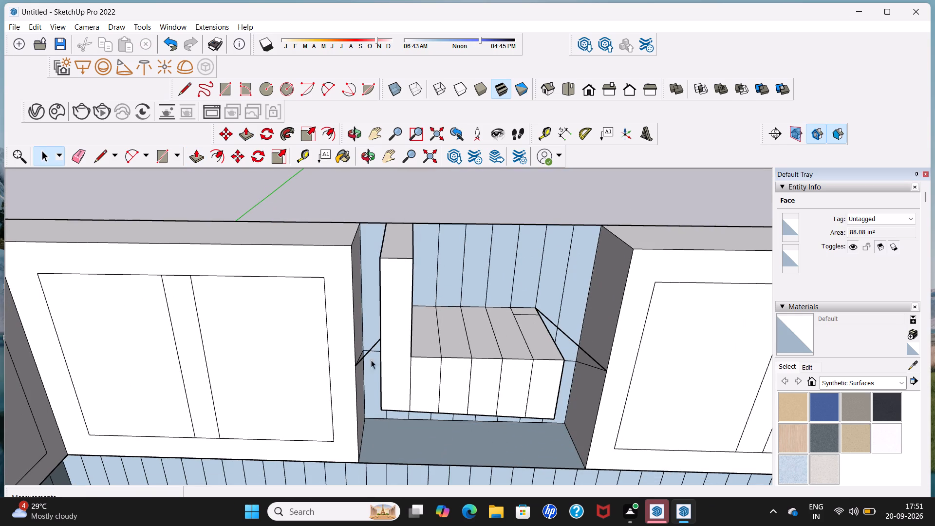
Delete the sloped outline edge in the gap between the niche's left side panel and the tall extruded slat.
scroll(369, 346, up, 11)
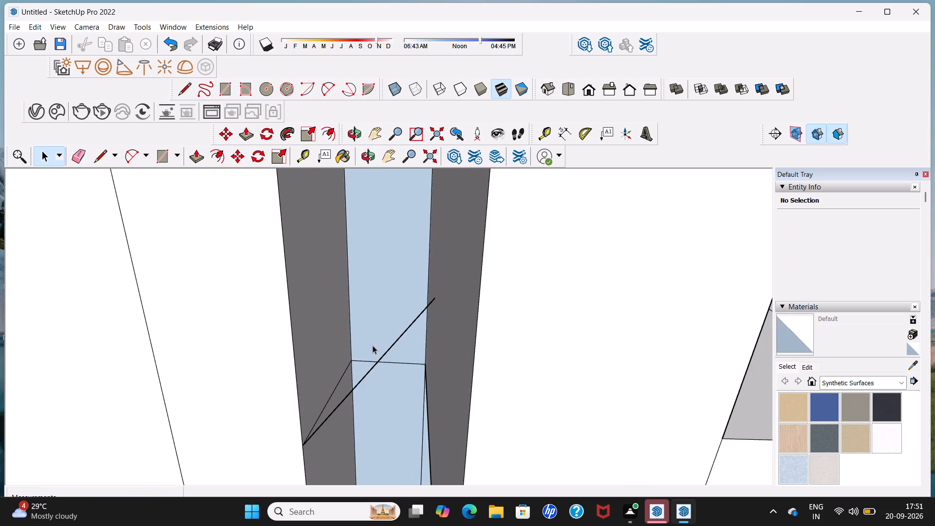
scroll(373, 345, up, 4)
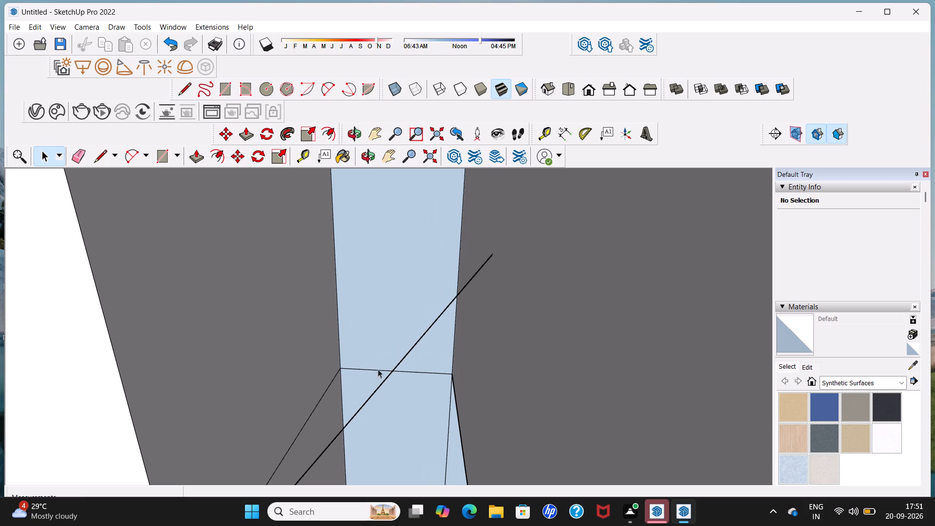
click(398, 362)
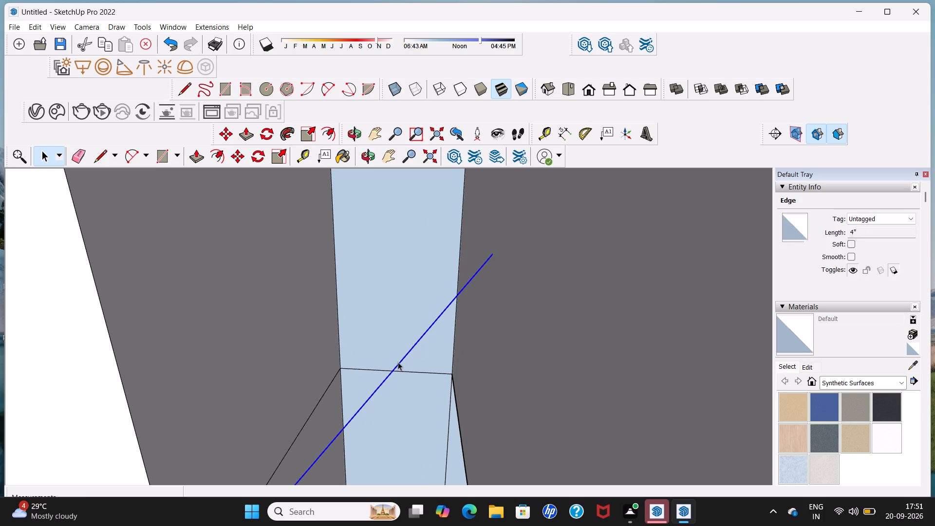
key(Delete)
Draw a line about 1' 1" long from the left side panel's front edge to the tall slat's back corner, closing a triangular face.
scroll(404, 353, down, 6)
middle_drag(398, 377, 396, 383)
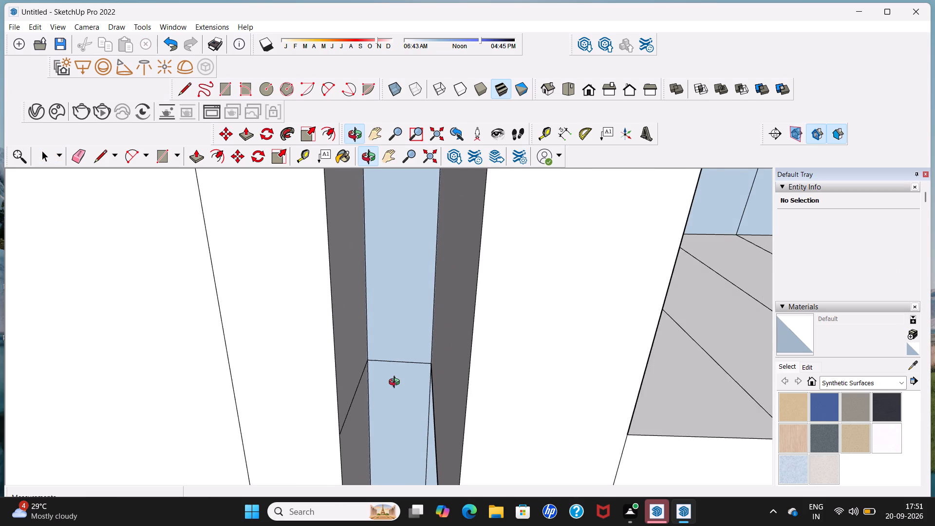
middle_drag(396, 383, 380, 380)
scroll(380, 388, up, 5)
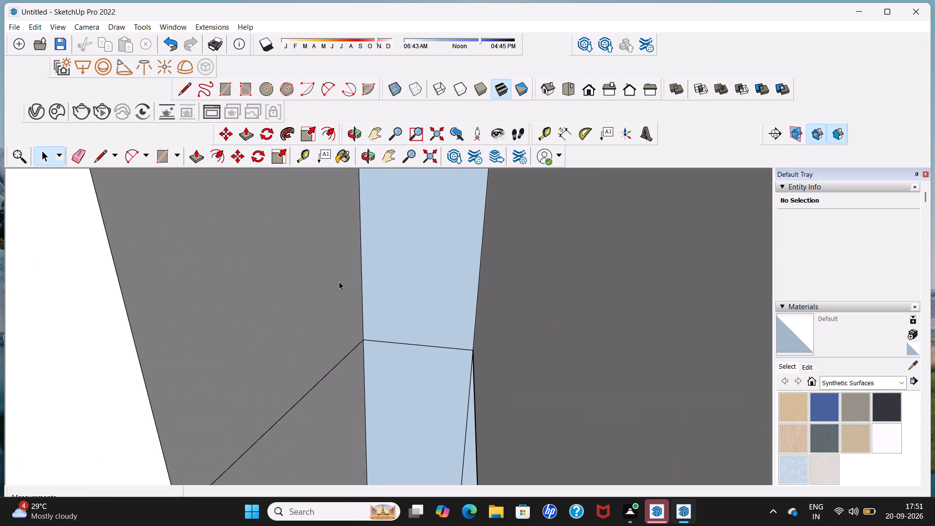
click(180, 88)
scroll(231, 169, down, 5)
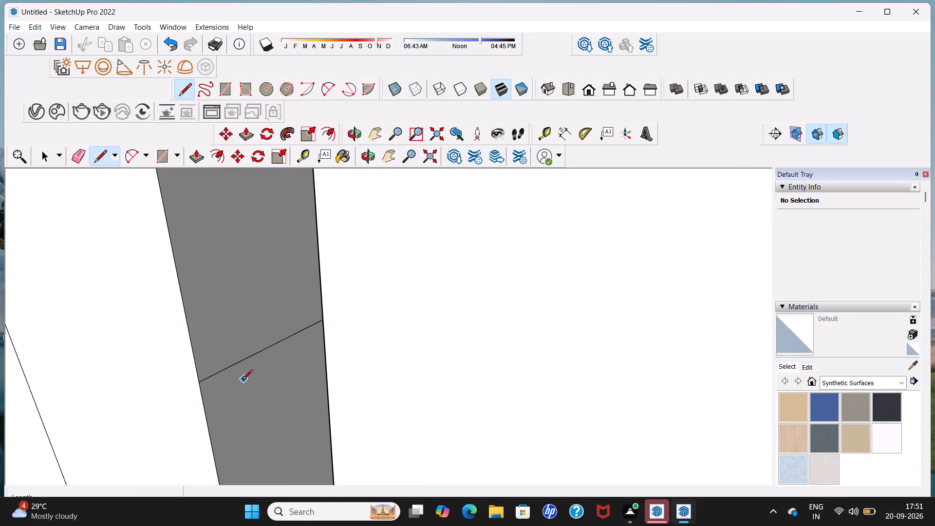
click(203, 381)
scroll(273, 371, down, 2)
scroll(273, 367, up, 6)
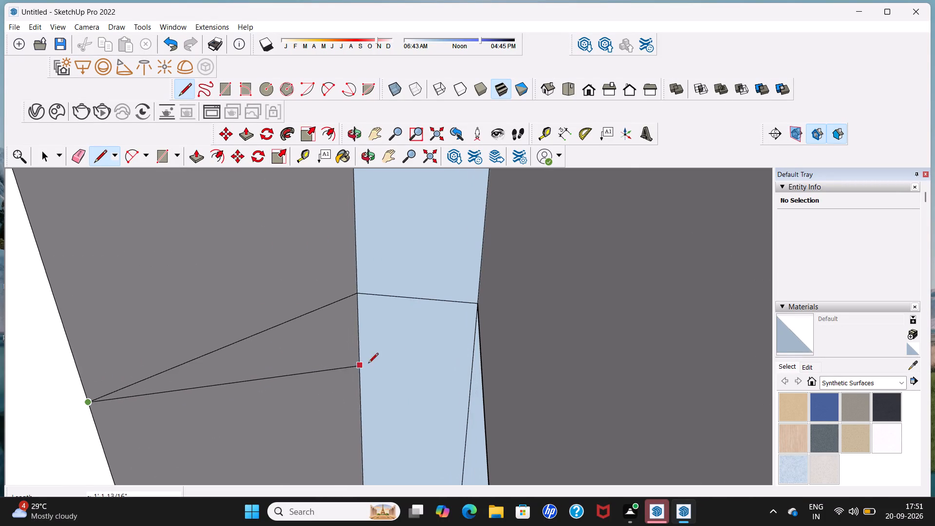
click(478, 308)
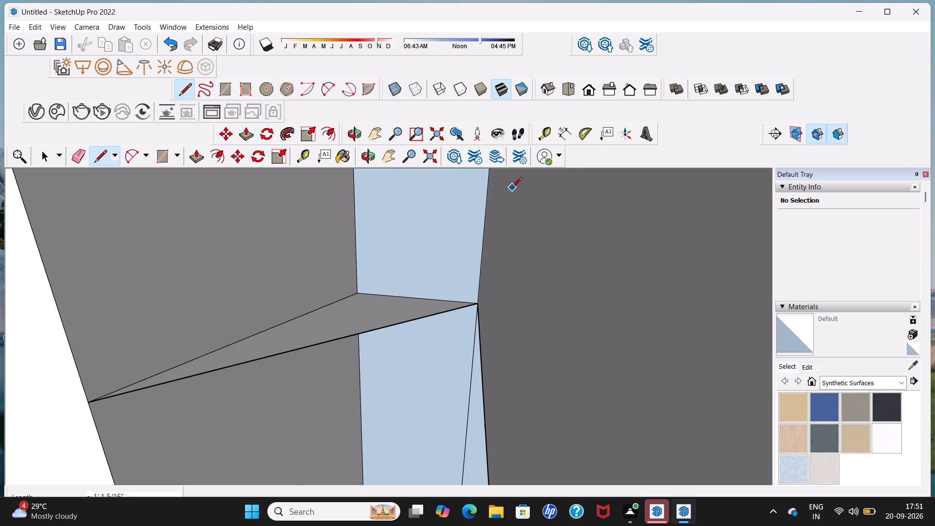
Draw a line from the triangle's front corner on the left side panel to the tall extruded slat's lower front corner.
scroll(512, 188, down, 4)
scroll(431, 269, down, 4)
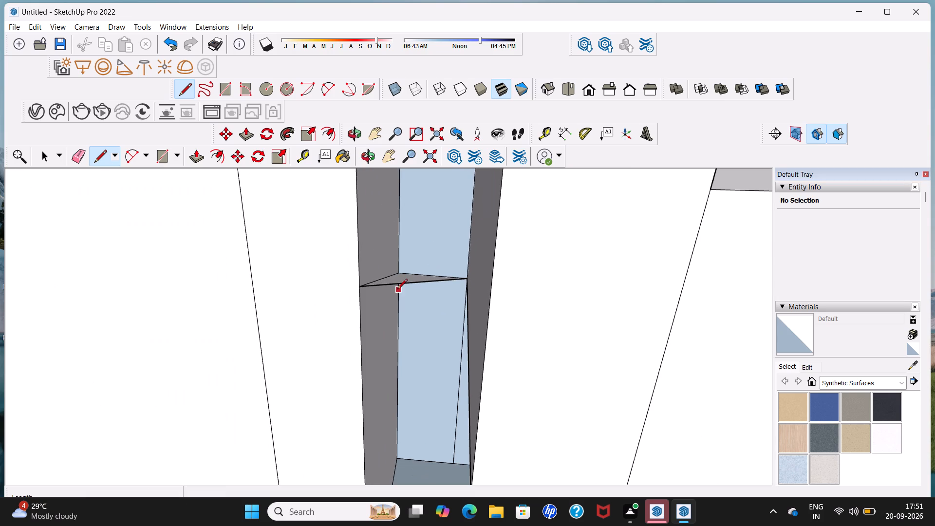
scroll(373, 286, down, 5)
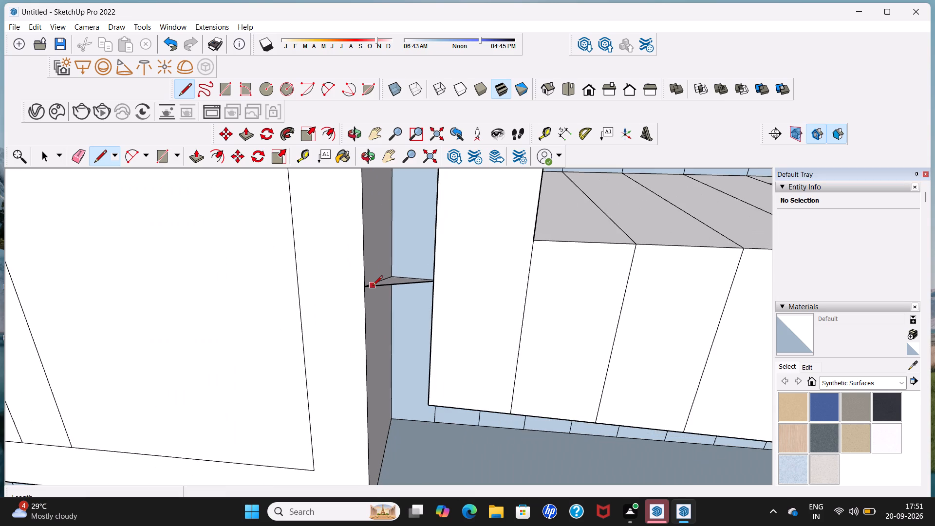
scroll(373, 286, down, 4)
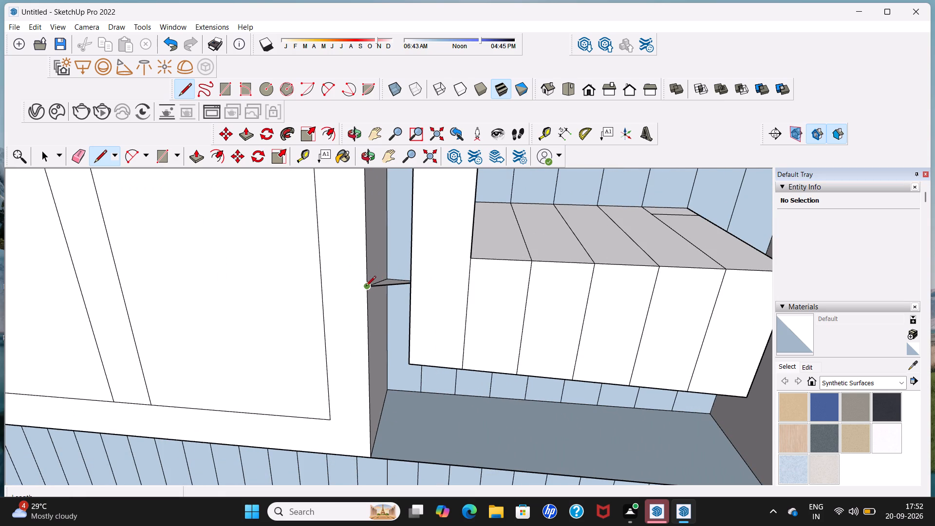
click(368, 288)
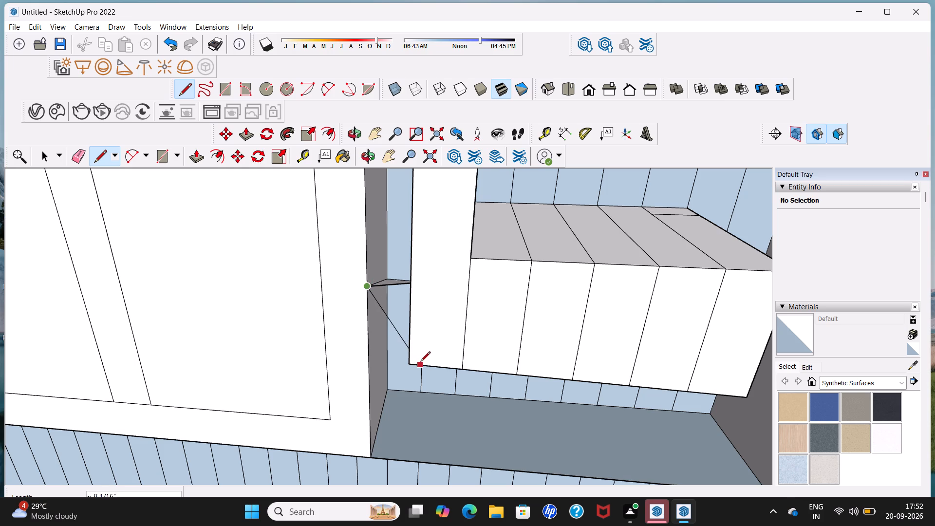
click(409, 365)
Delete the front face of the tall extruded slat together with its bounding edges.
scroll(410, 357, down, 6)
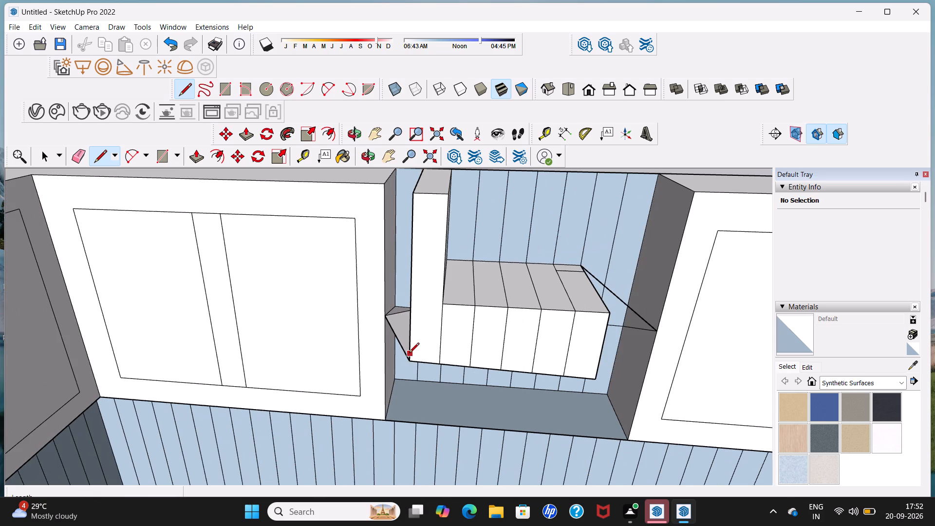
scroll(409, 351, down, 3)
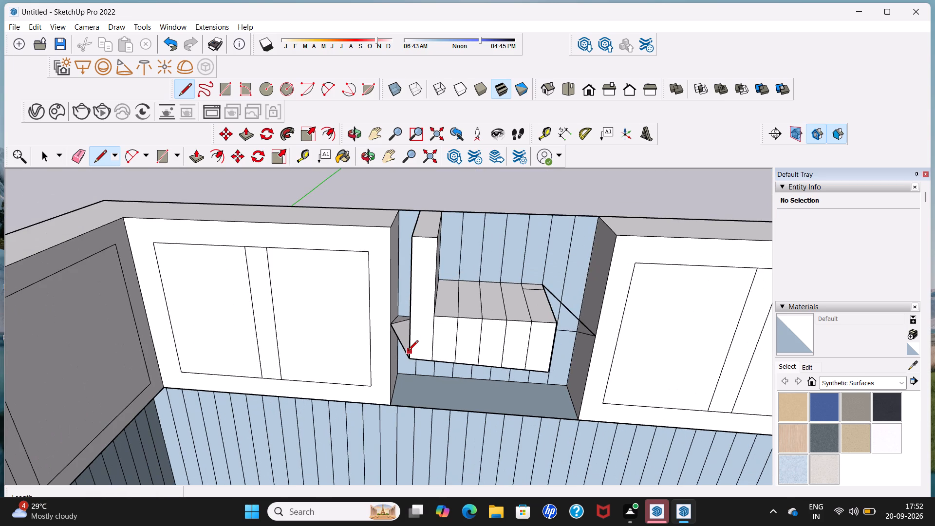
click(418, 314)
key(space)
click(418, 314)
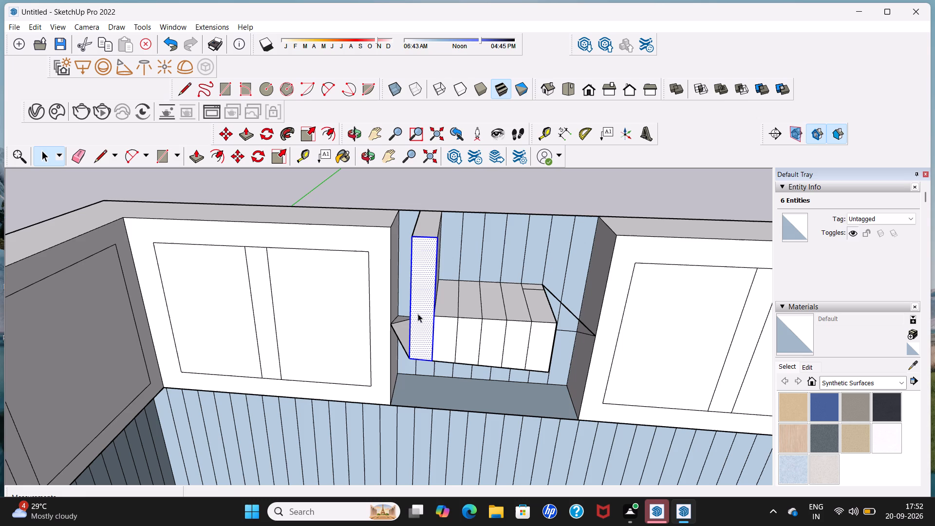
key(Delete)
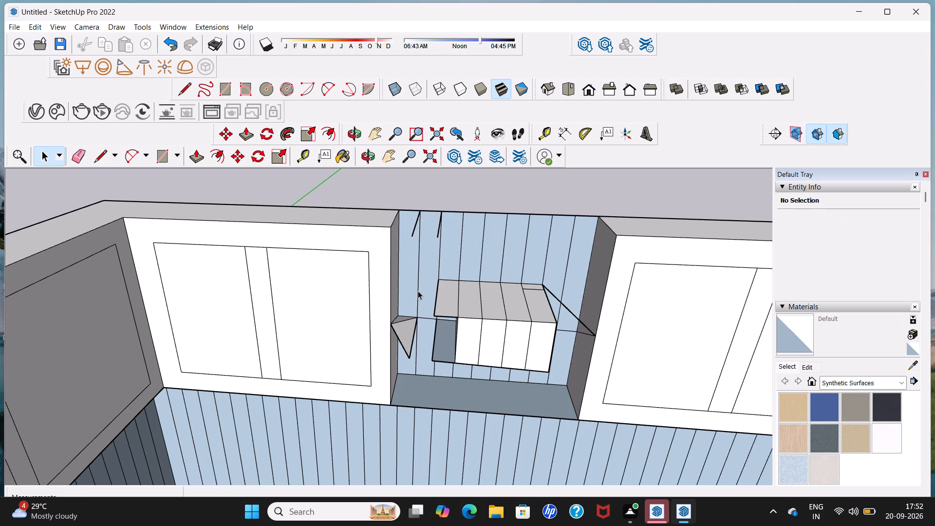
Undo the deletion of the tall extruded slat's front face and bounding edges.
key(ctrl+z)
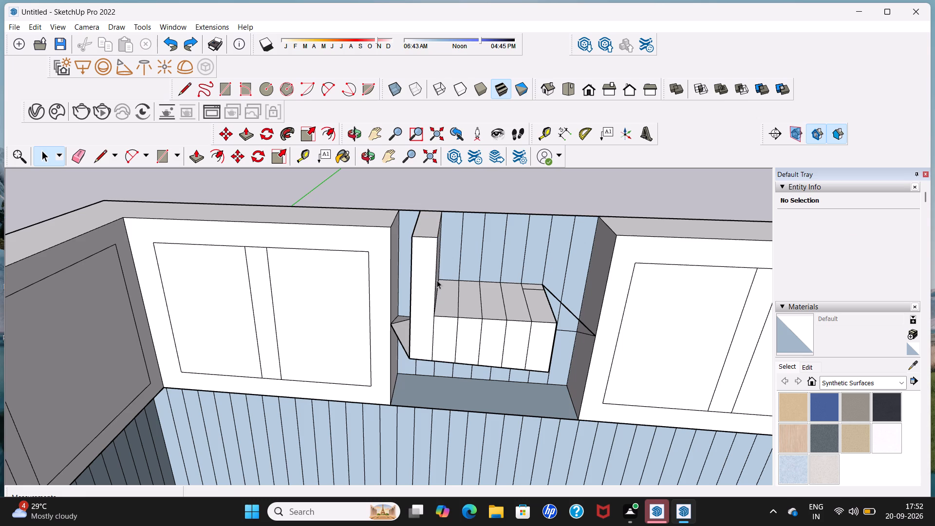
Draw a 4" line across the tall slat's front face, from the low block's upper front corner to the slat's outer edge.
middle_drag(454, 279, 405, 285)
middle_drag(455, 281, 410, 289)
scroll(392, 324, up, 5)
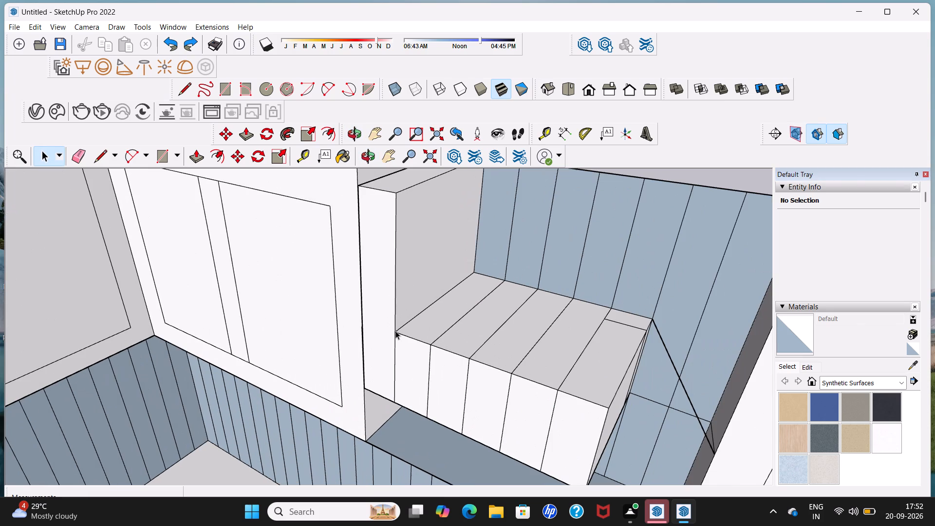
click(180, 96)
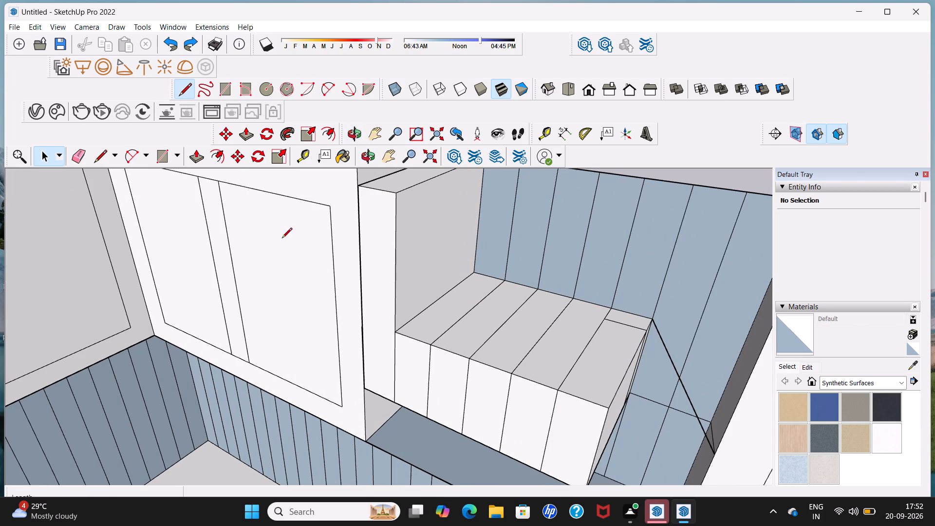
click(395, 333)
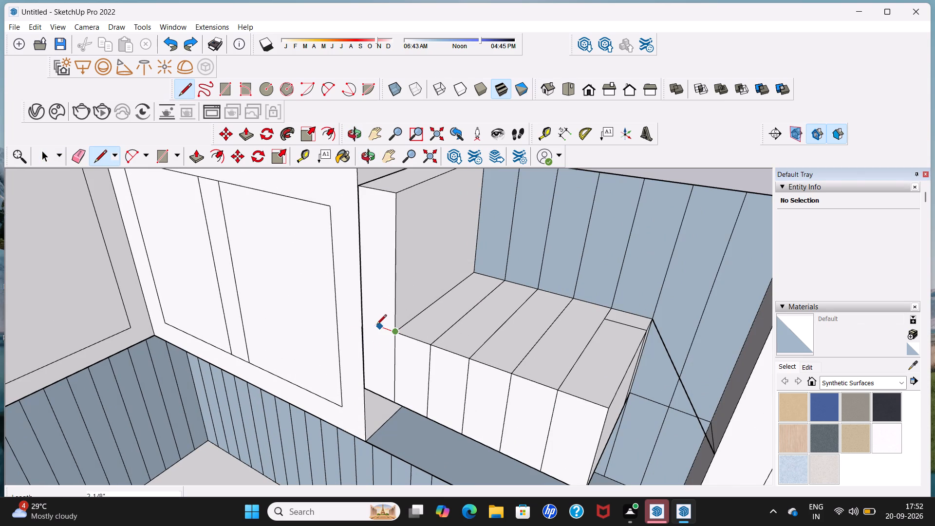
click(363, 324)
key(space)
Delete the tall slat's front face above the new line, its side face above the block, its top face and their shared top edge.
click(386, 290)
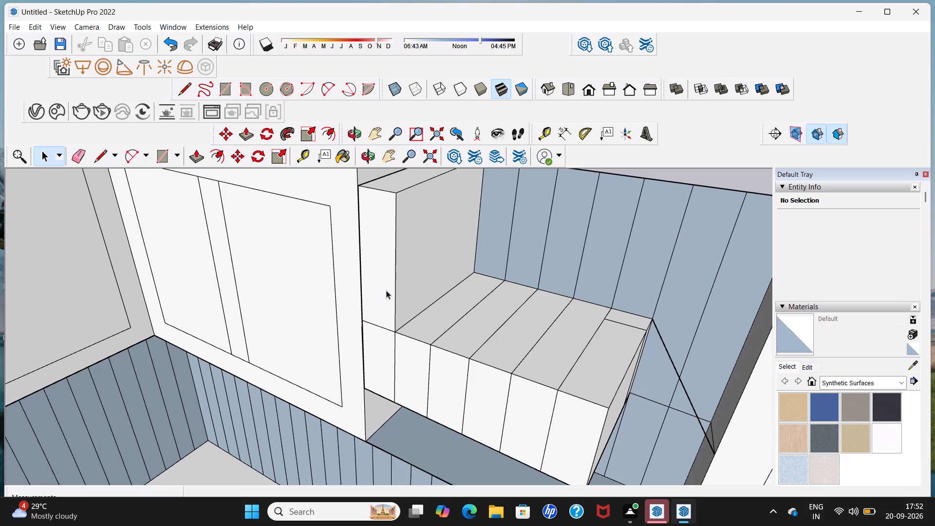
key(Delete)
click(411, 276)
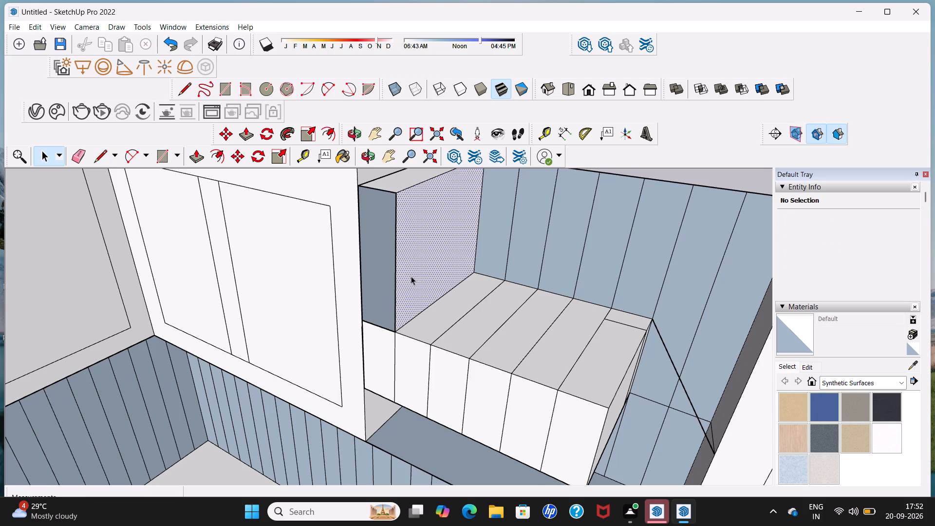
key(Delete)
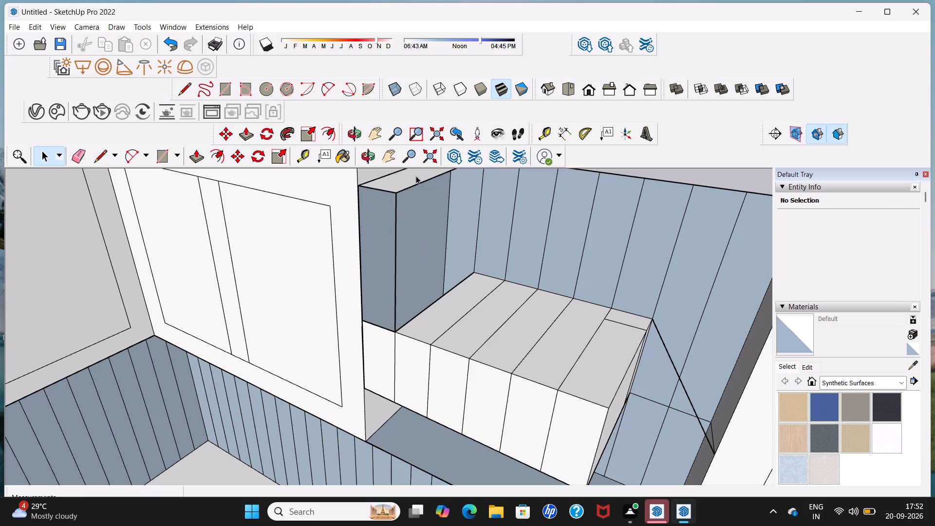
click(416, 176)
key(Delete)
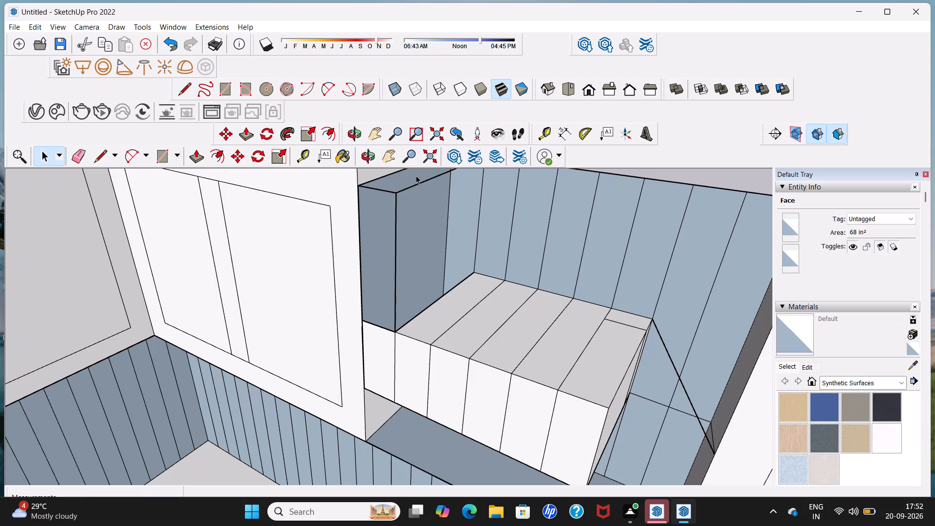
click(409, 188)
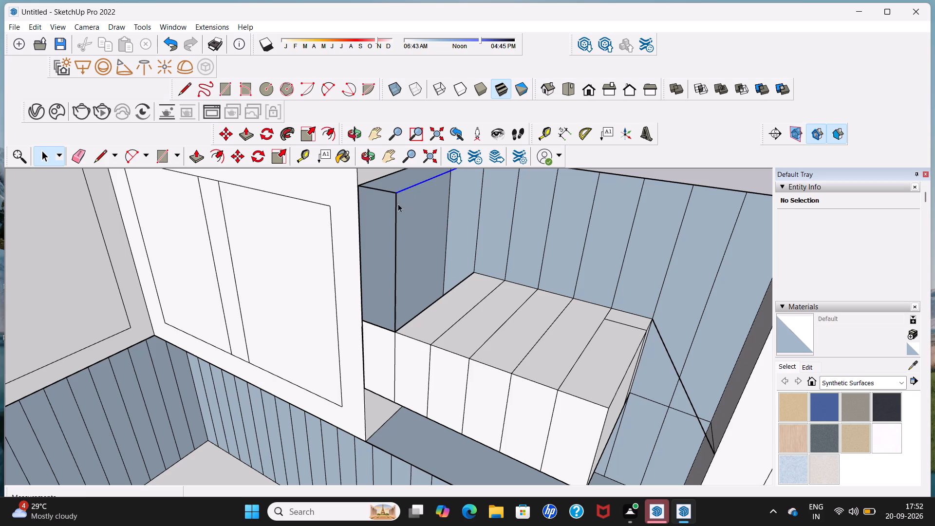
key(Delete)
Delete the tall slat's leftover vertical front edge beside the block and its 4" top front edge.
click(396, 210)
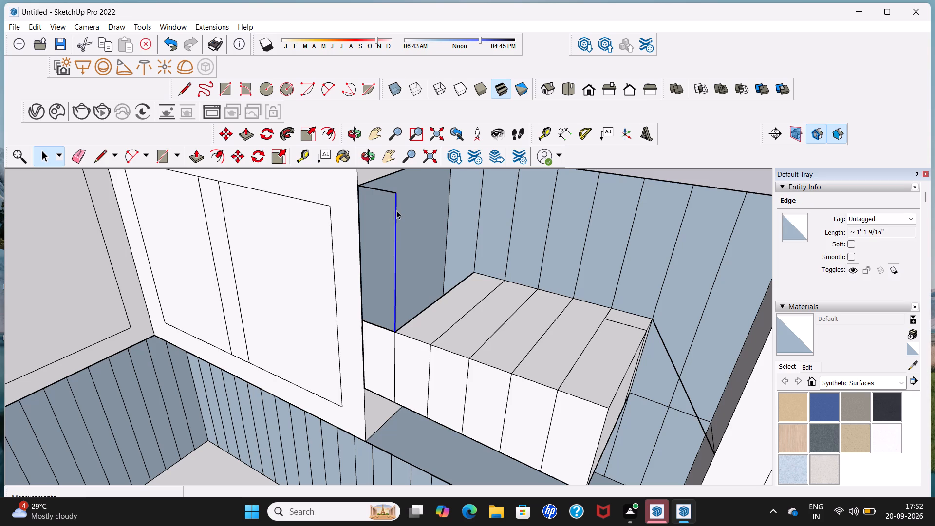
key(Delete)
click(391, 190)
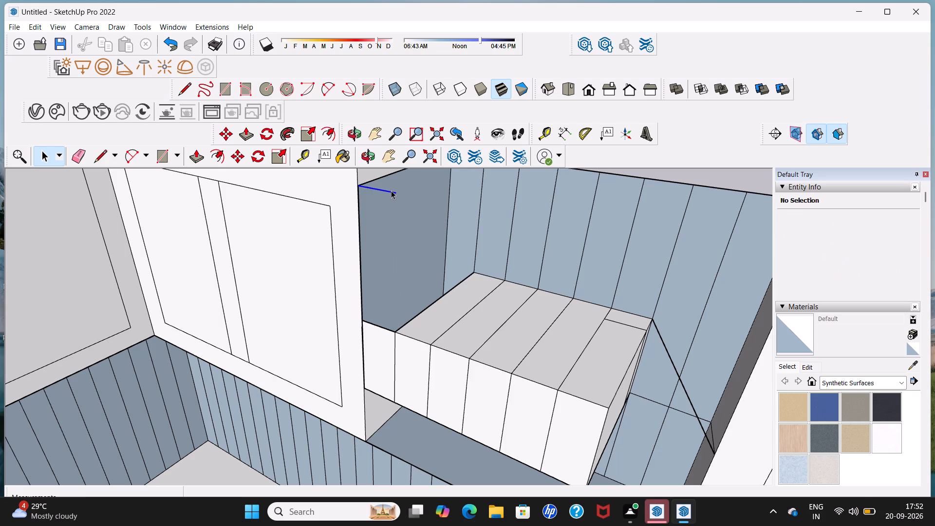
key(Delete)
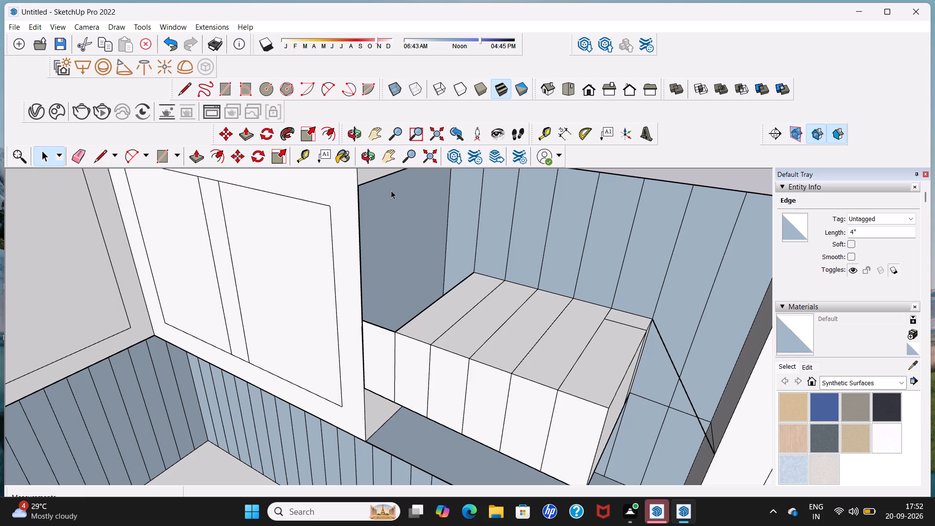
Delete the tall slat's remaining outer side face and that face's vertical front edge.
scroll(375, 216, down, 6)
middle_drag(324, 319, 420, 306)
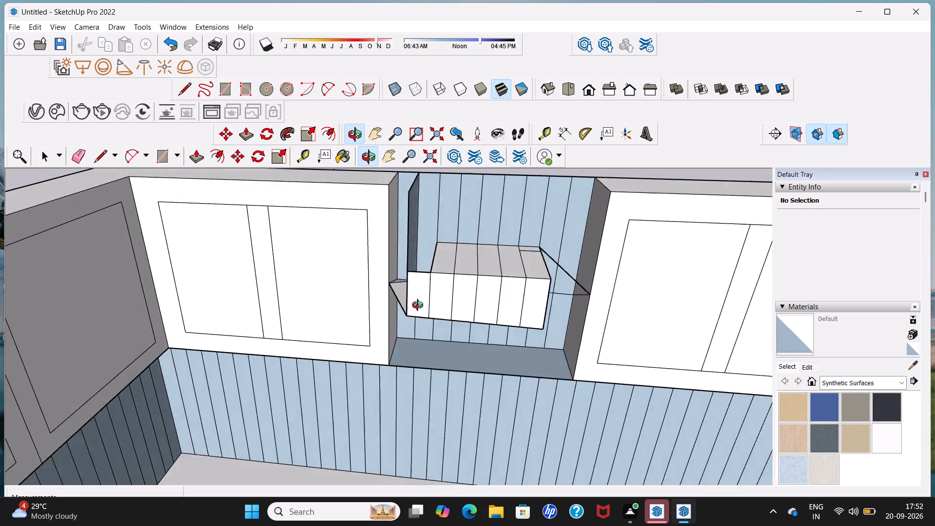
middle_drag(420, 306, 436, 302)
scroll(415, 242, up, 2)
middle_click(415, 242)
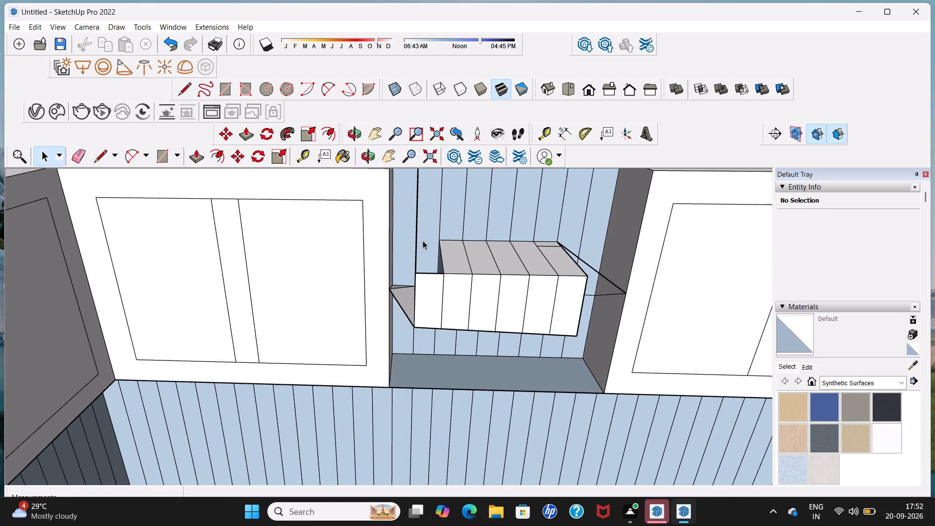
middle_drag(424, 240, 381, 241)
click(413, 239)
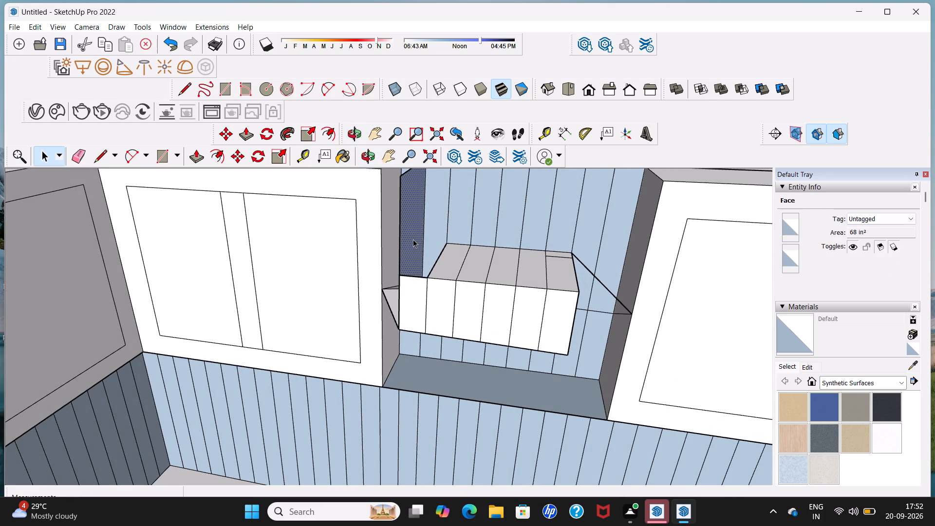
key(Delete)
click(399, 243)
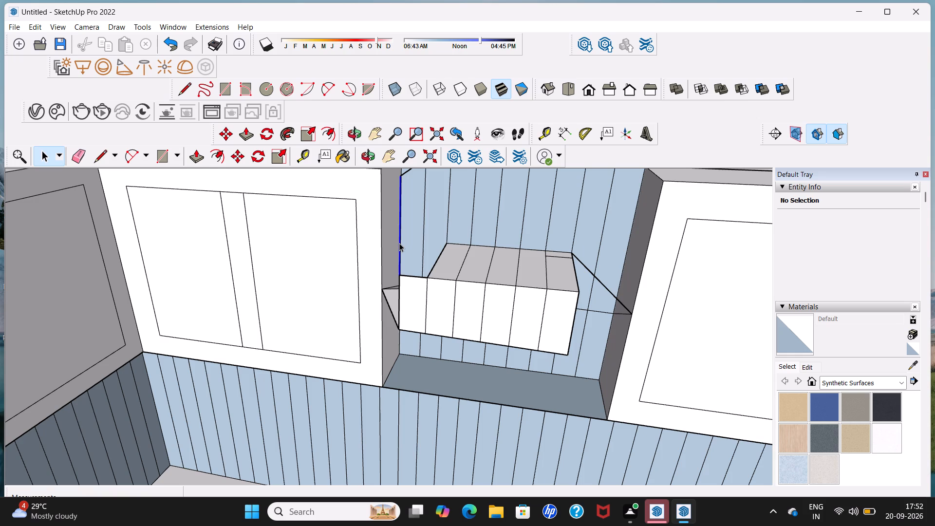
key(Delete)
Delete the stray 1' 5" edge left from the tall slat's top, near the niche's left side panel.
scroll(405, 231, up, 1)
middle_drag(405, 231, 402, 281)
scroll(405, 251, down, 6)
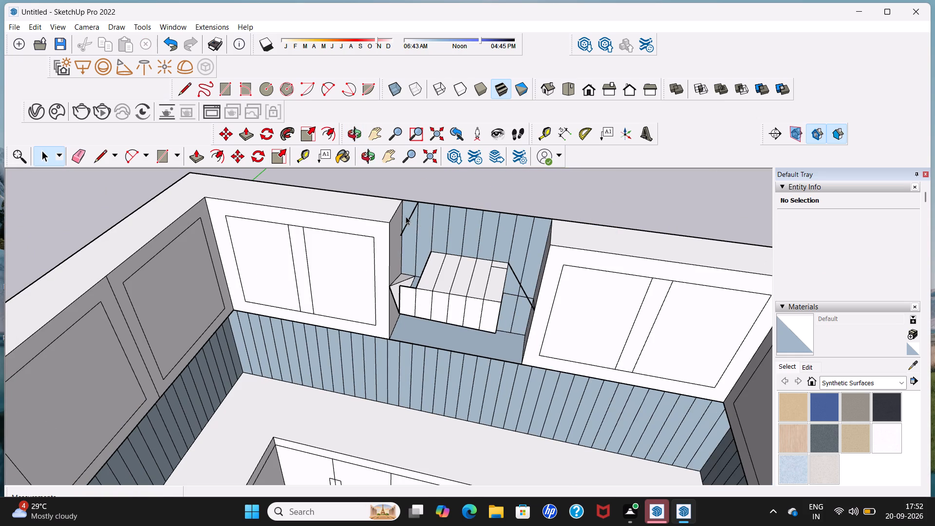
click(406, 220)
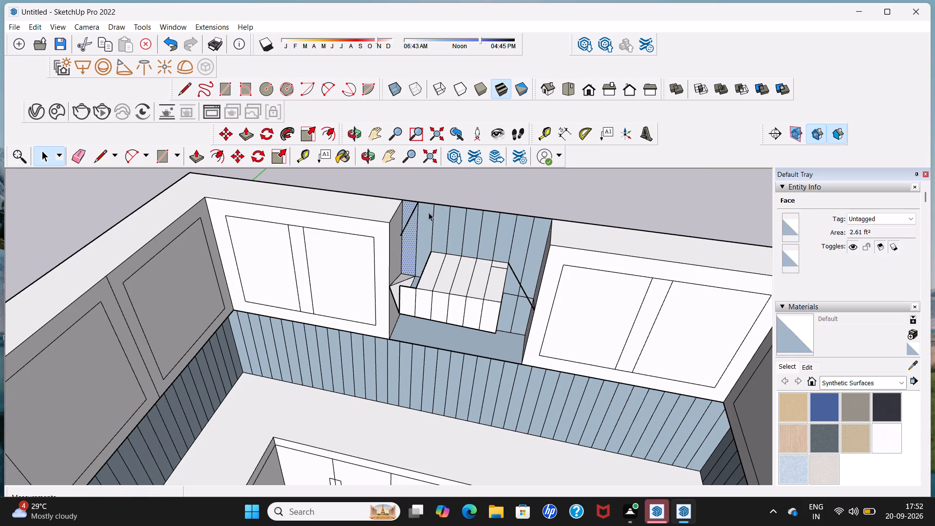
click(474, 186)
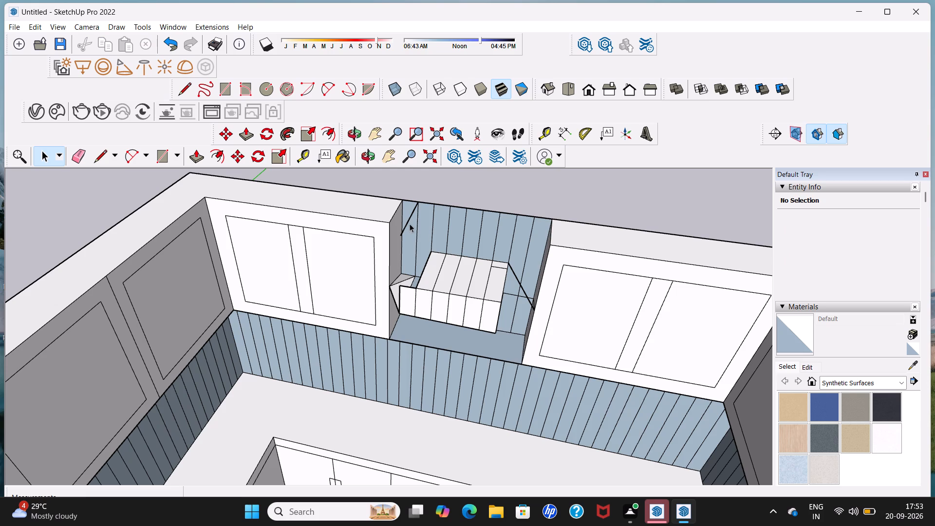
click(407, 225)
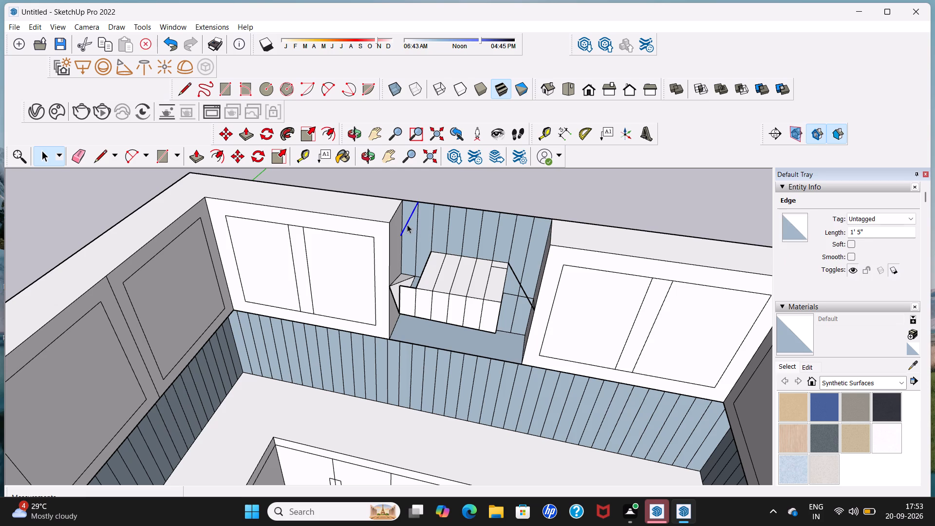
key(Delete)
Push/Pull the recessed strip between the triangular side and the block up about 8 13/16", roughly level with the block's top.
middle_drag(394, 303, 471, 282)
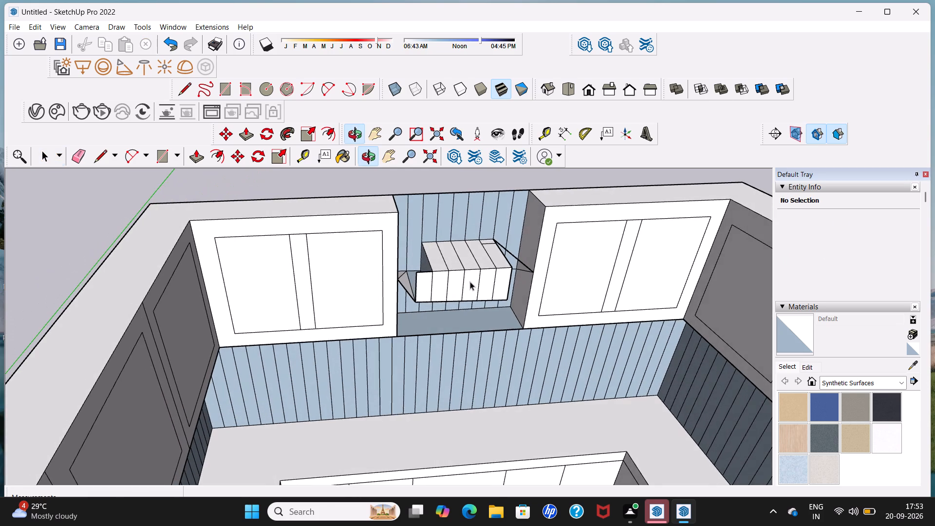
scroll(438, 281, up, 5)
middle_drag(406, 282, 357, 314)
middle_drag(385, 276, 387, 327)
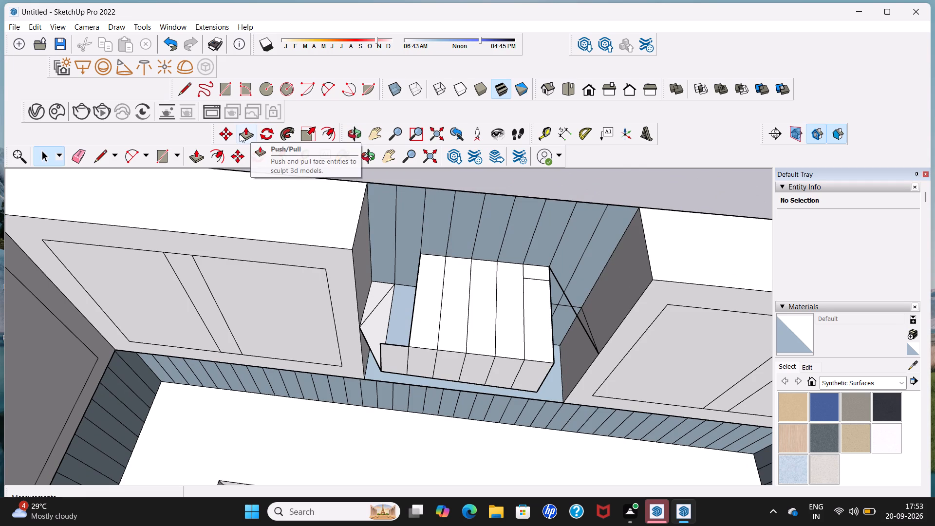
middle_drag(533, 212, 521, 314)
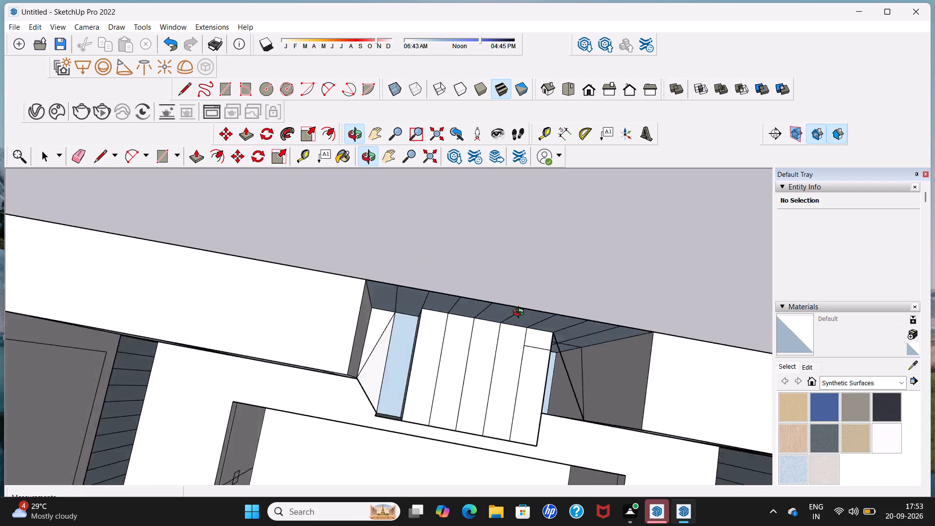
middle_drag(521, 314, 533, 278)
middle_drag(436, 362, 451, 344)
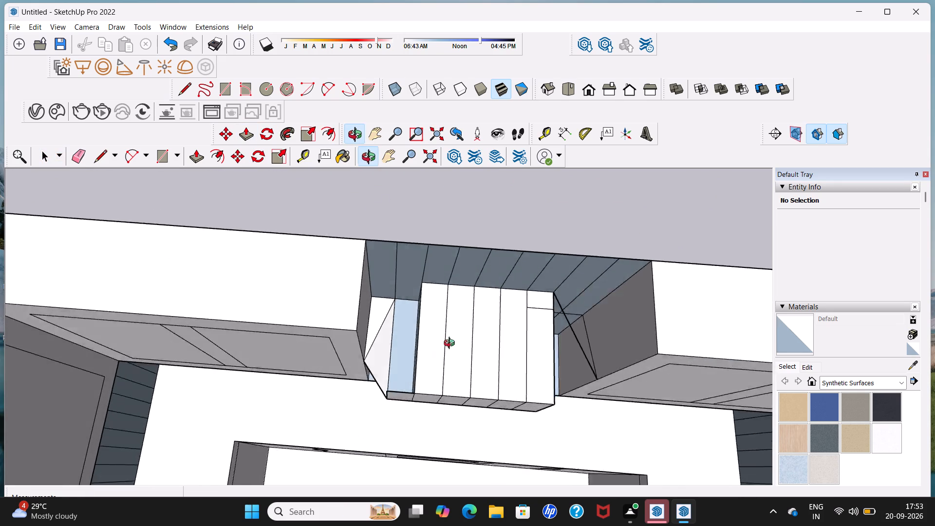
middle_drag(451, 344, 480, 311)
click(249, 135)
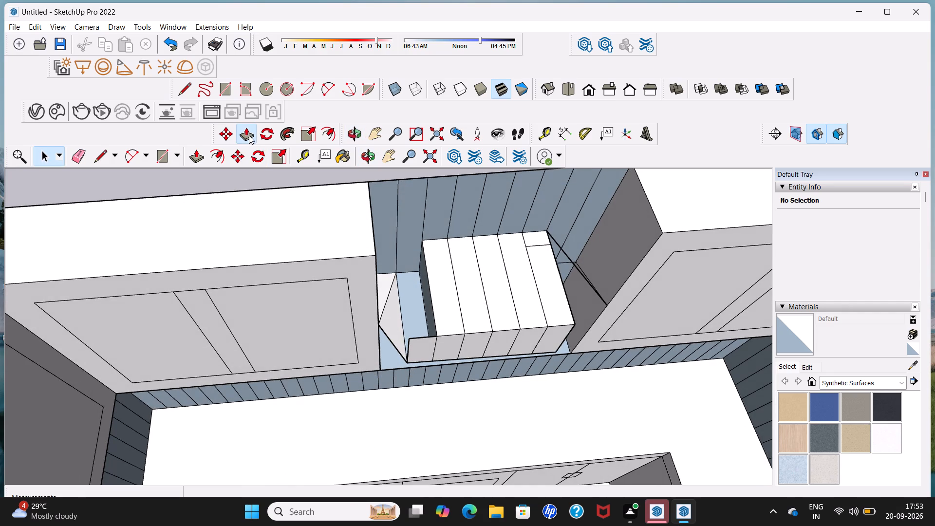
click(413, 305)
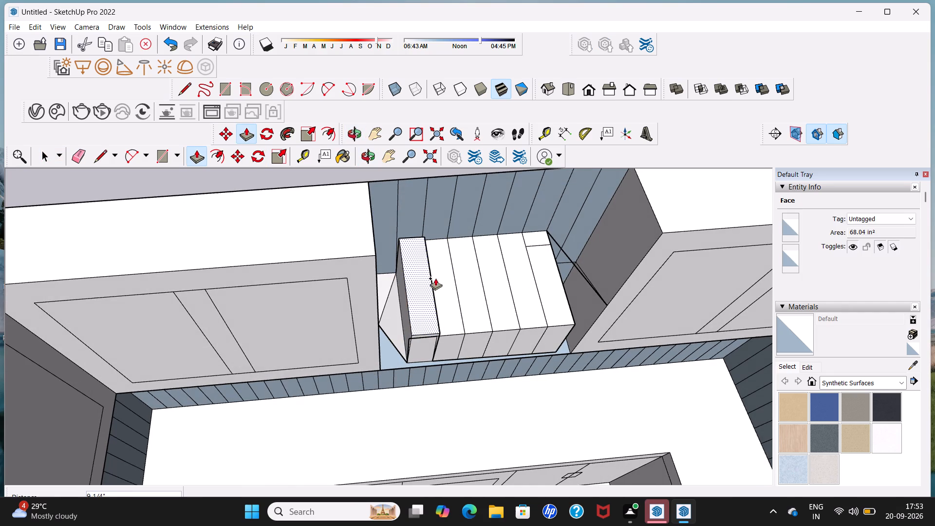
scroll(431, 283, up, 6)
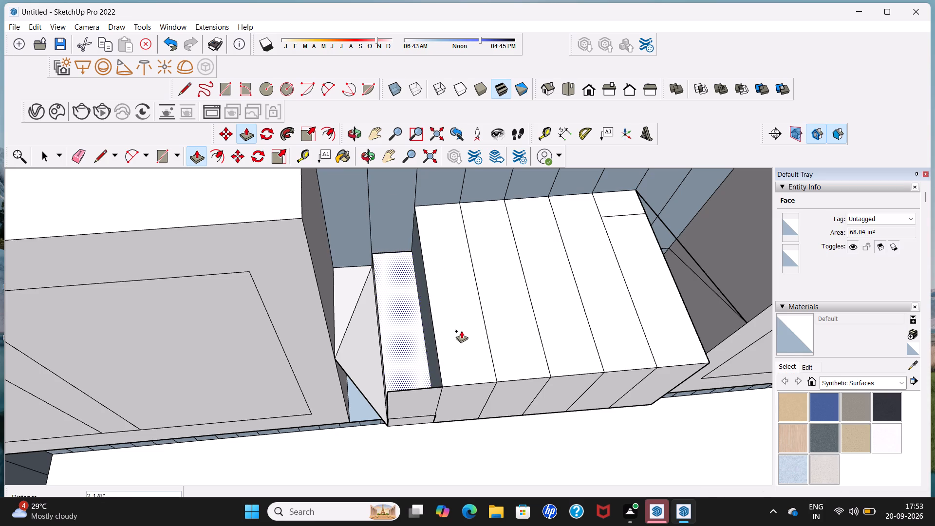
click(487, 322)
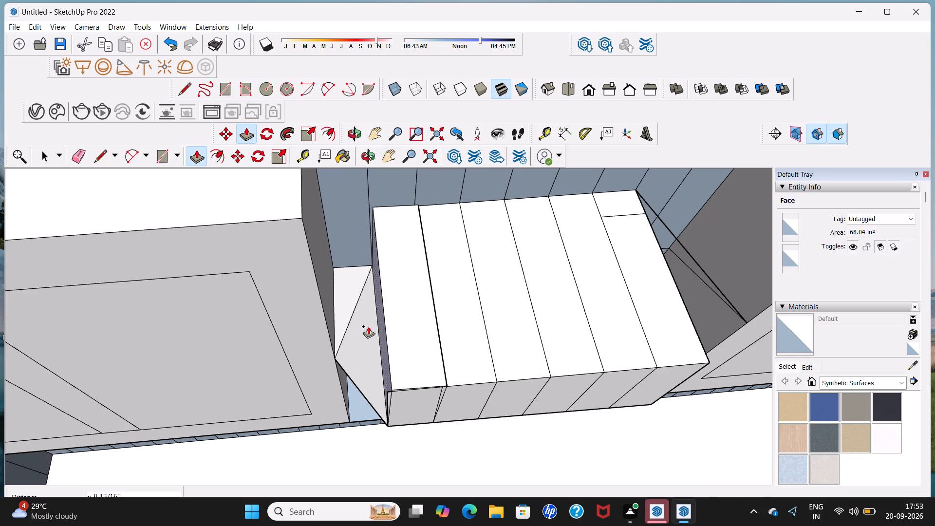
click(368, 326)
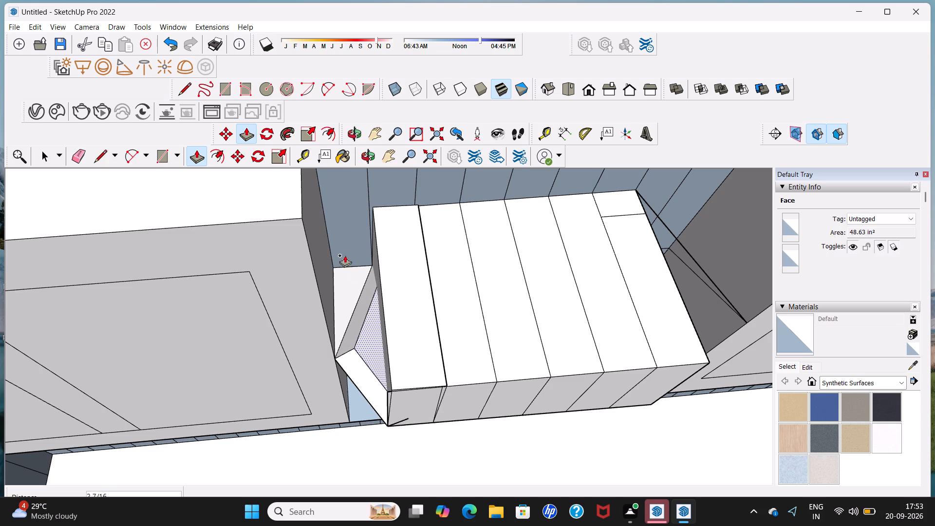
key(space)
Undo the recessed strip's Push/Pull, the trimming of the tall slat, and the triangular side closure in the niche.
scroll(383, 298, up, 1)
middle_drag(383, 300, 342, 211)
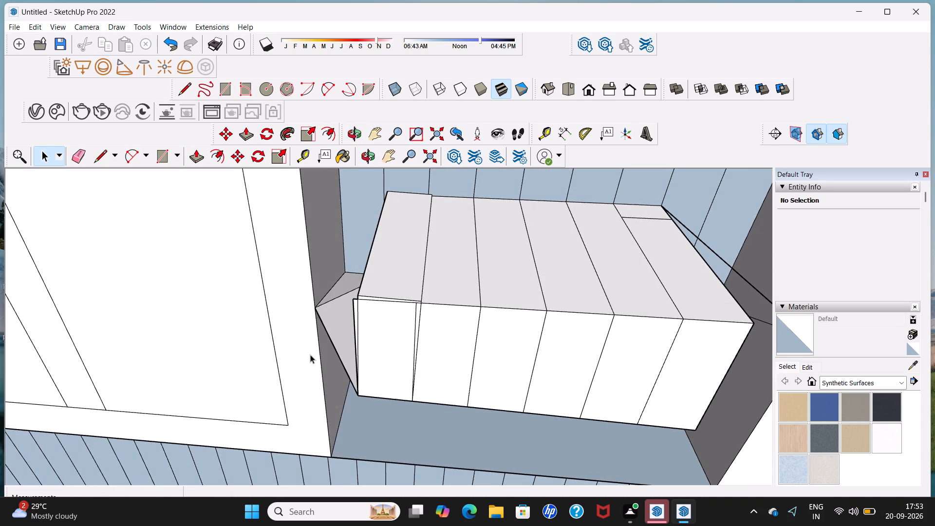
key(ctrl+z)
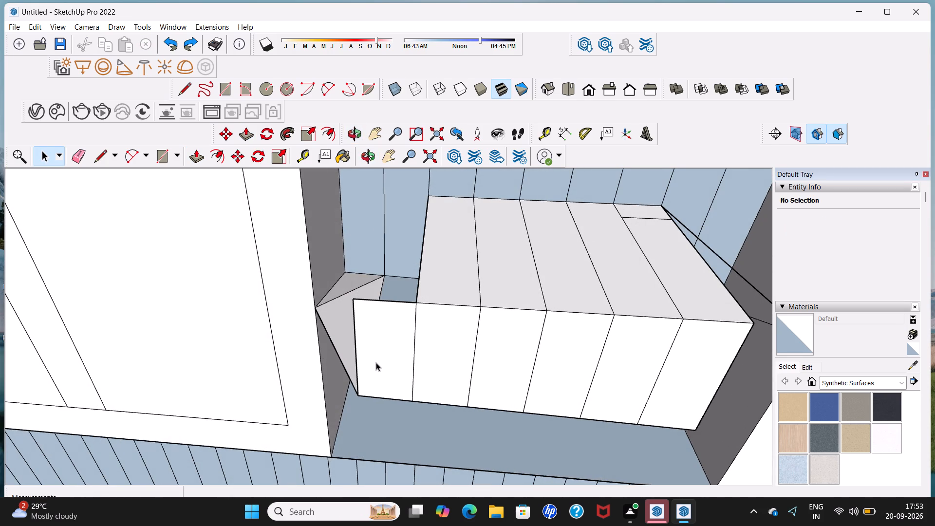
key(ctrl+z)
key(ctrl+z)
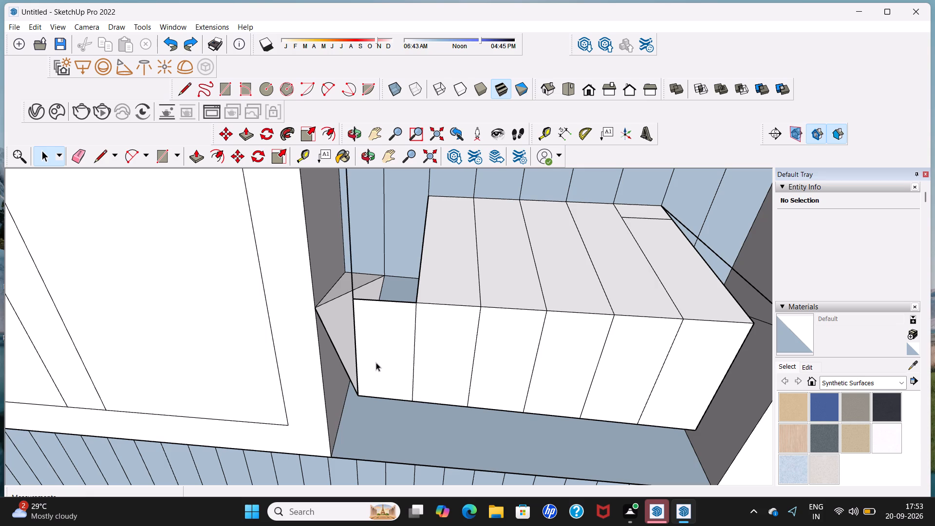
key(ctrl+z)
key(ctrl+z)
key(ctrl+z)
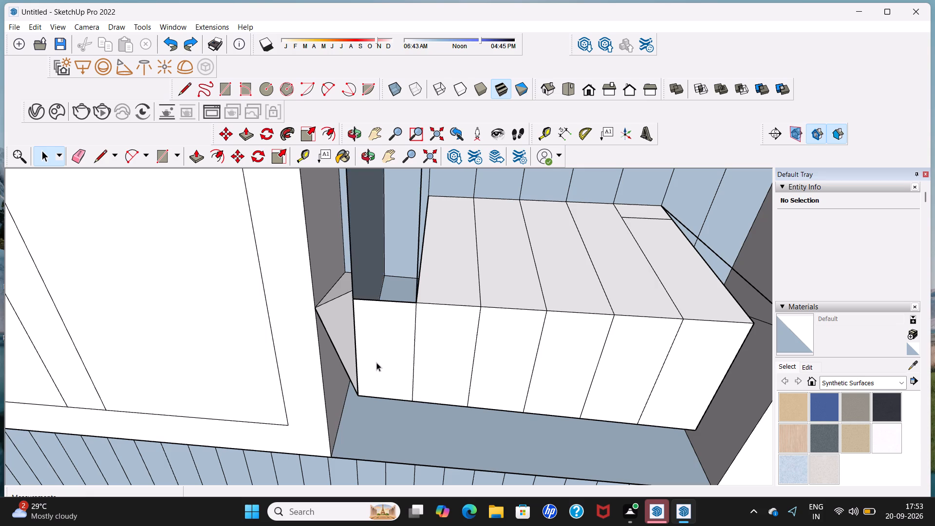
key(ctrl+z)
key(ctrl+z)
key(ctrl+z)
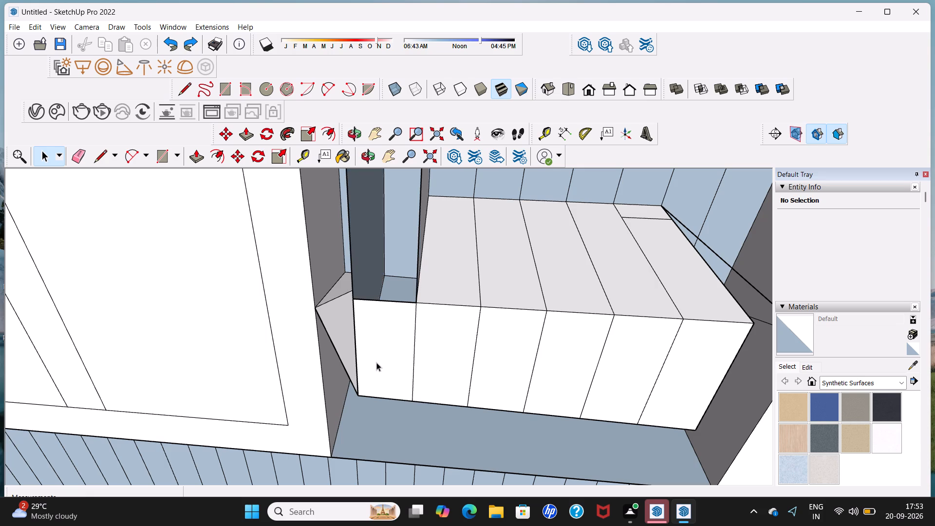
key(ctrl+z)
click(376, 362)
key(ctrl+z)
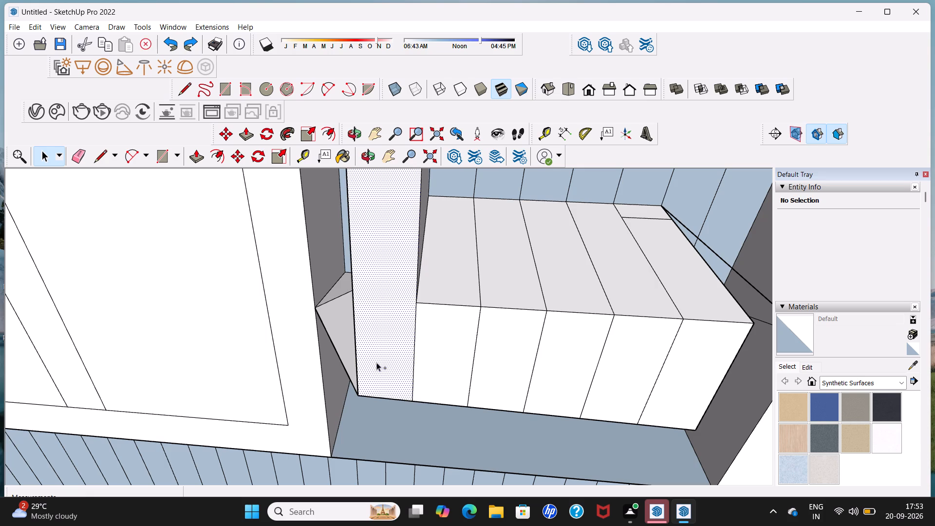
key(ctrl+z)
key(ctrl+z)
key(ctrl+z)
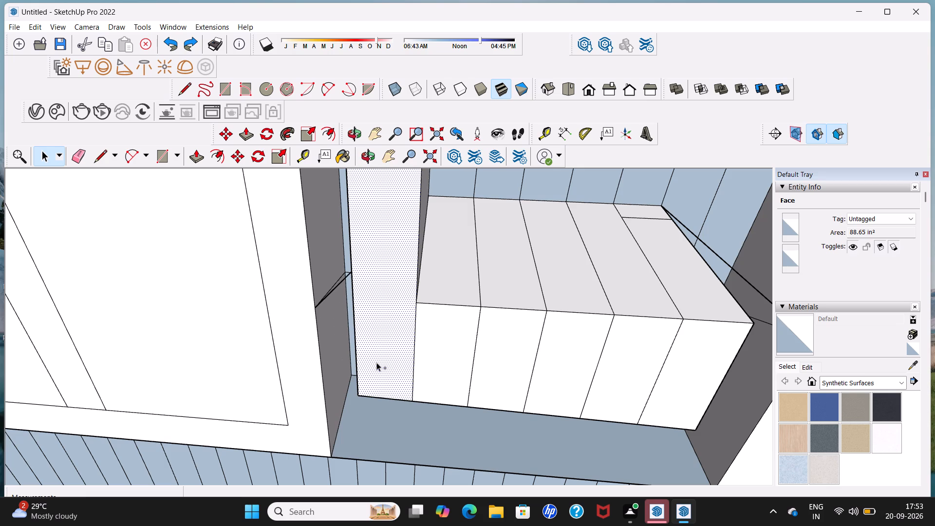
Undo the slat extrusions forming the block until only the hood outline remains on the niche's back wall.
key(ctrl+z)
key(ctrl+z)
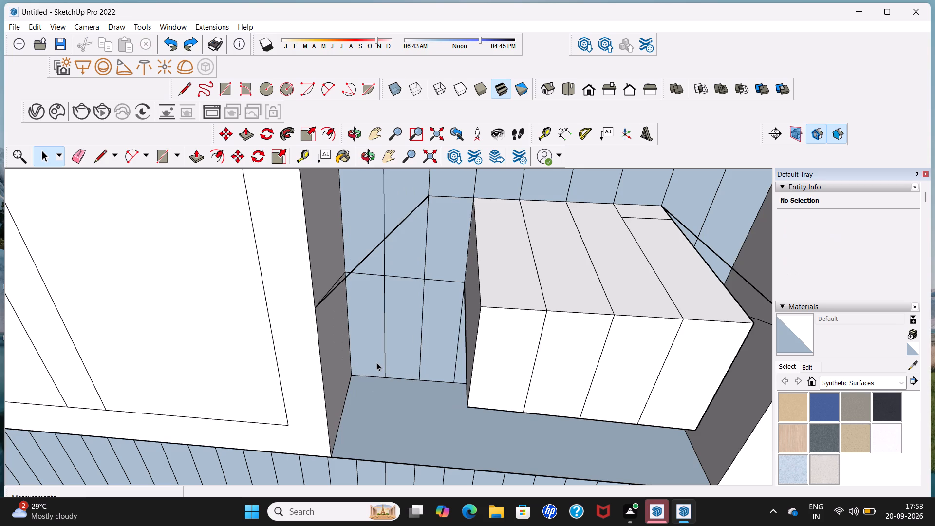
key(ctrl+z)
key(ctrl+z)
key(ctrl+z)
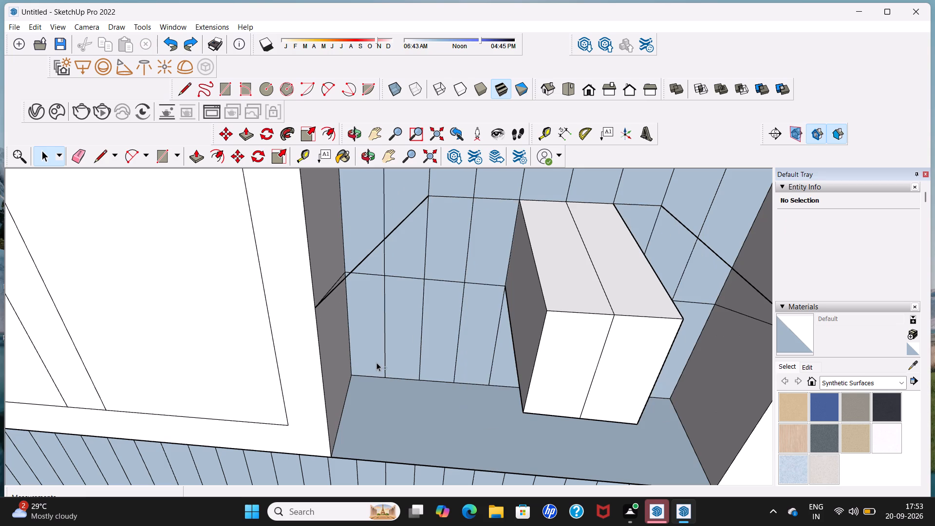
key(ctrl+z)
key(ctrl+z)
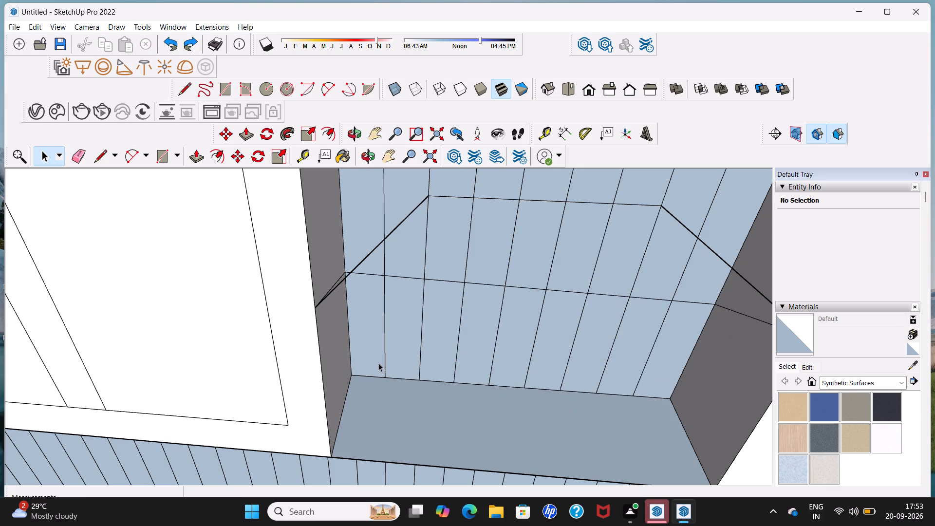
Erase the hood outline's sloped line by the left side panel and its lower horizontal line across the back wall.
click(616, 295)
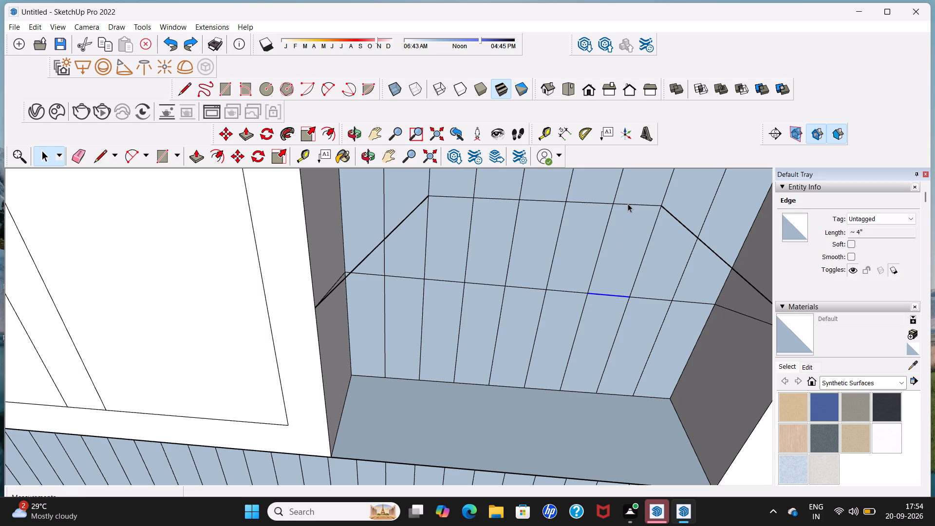
click(628, 204)
click(73, 155)
click(350, 273)
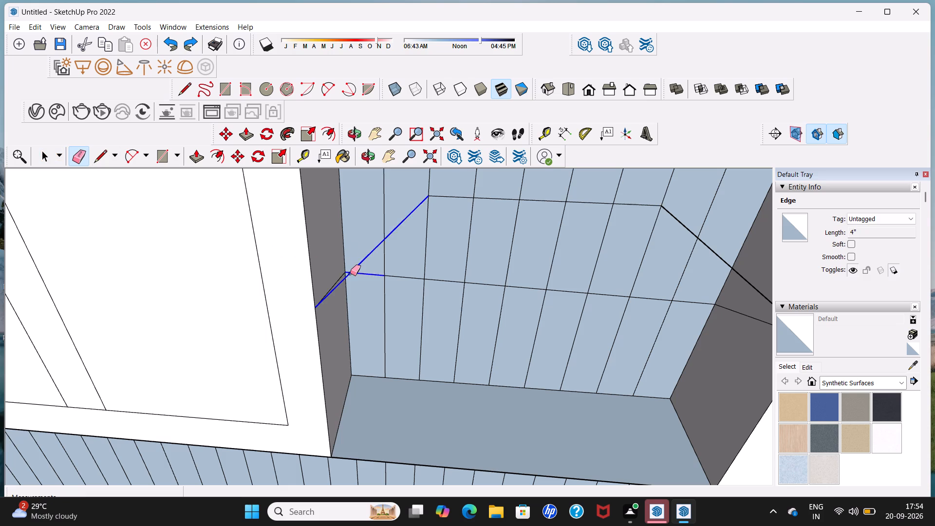
click(395, 277)
click(446, 282)
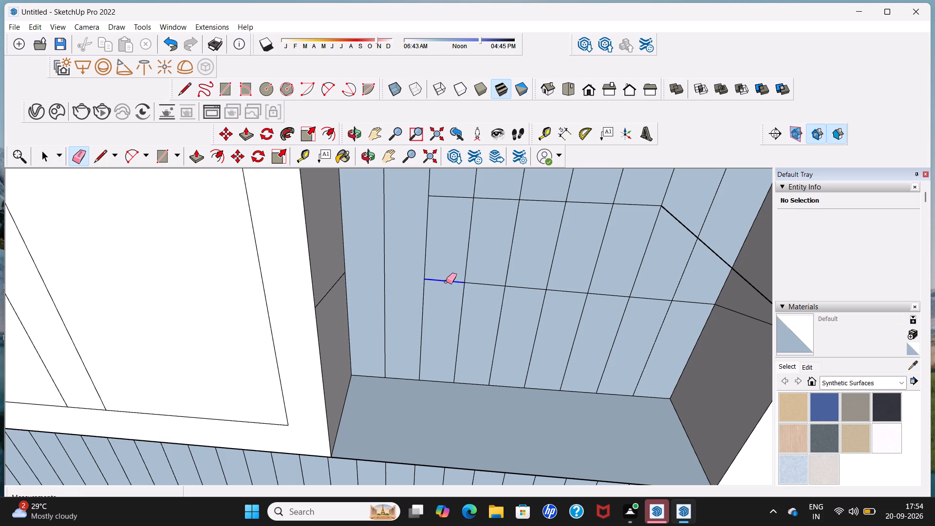
click(495, 284)
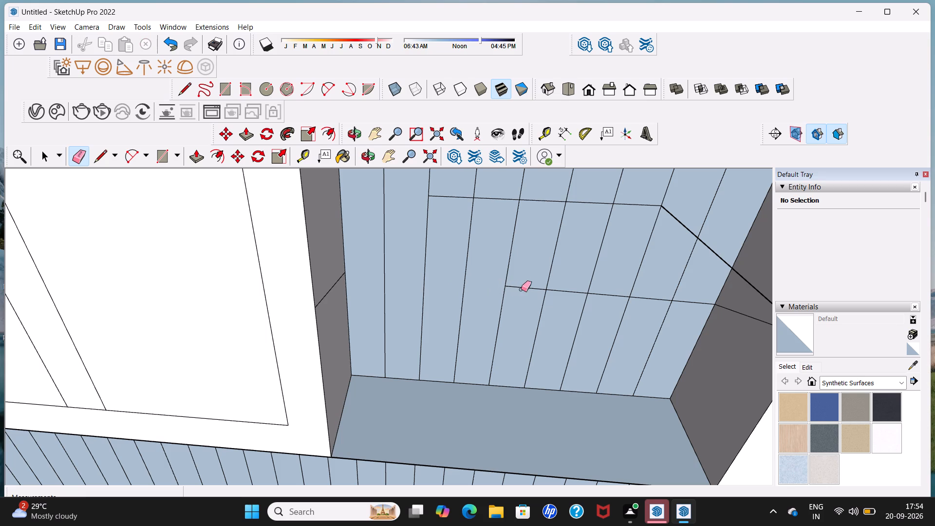
click(524, 287)
click(562, 291)
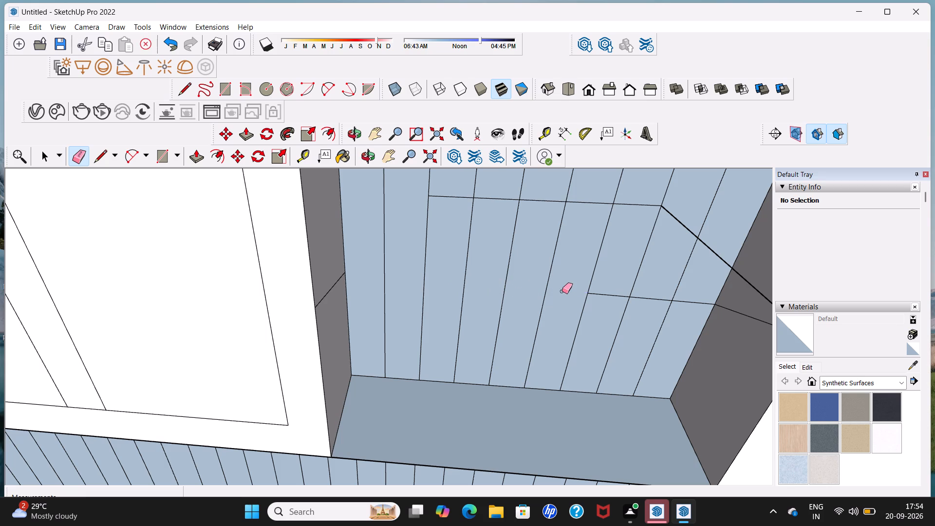
click(614, 296)
click(646, 299)
click(695, 303)
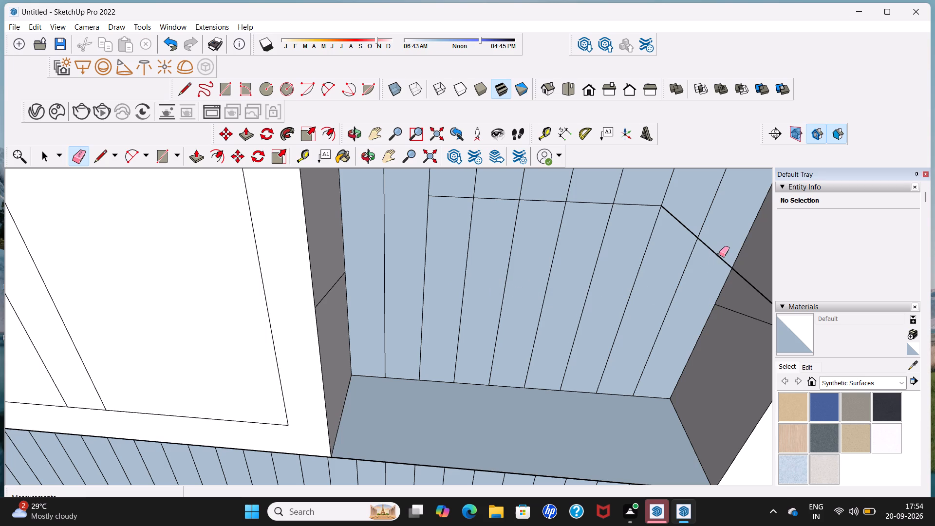
Erase the hood outline's remaining sloped line and its upper horizontal line across the niche's back wall.
click(719, 254)
click(632, 204)
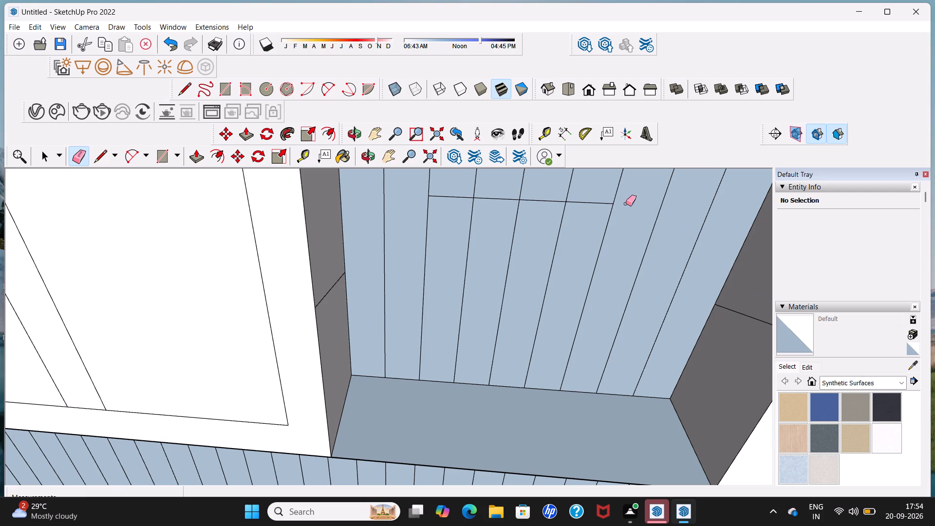
click(580, 202)
click(542, 202)
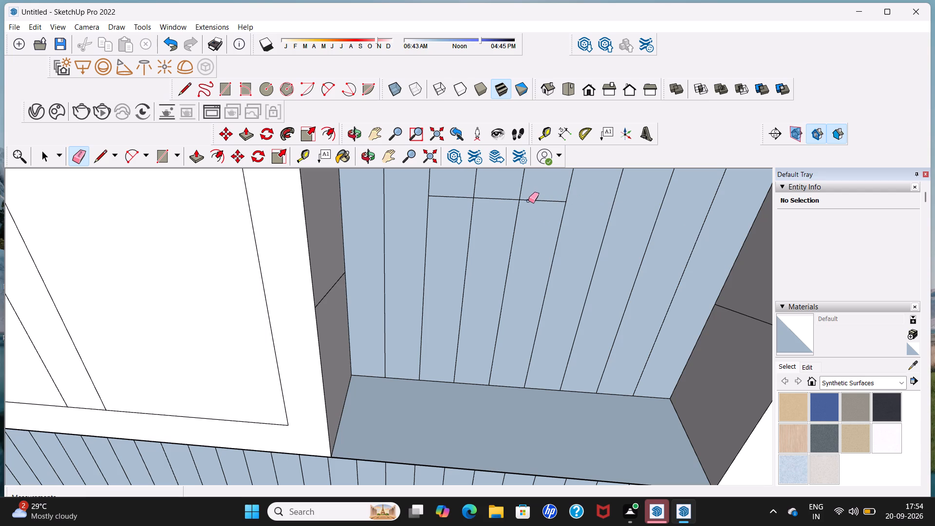
click(528, 201)
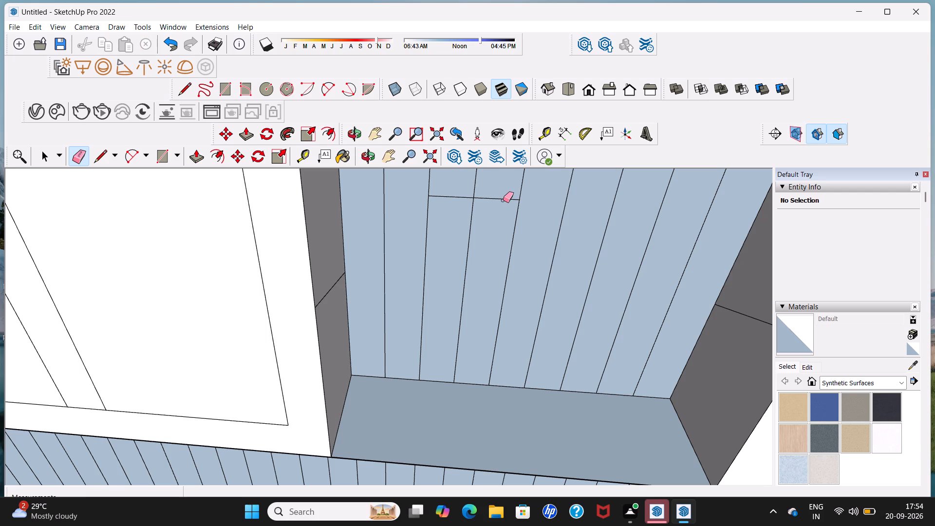
click(504, 200)
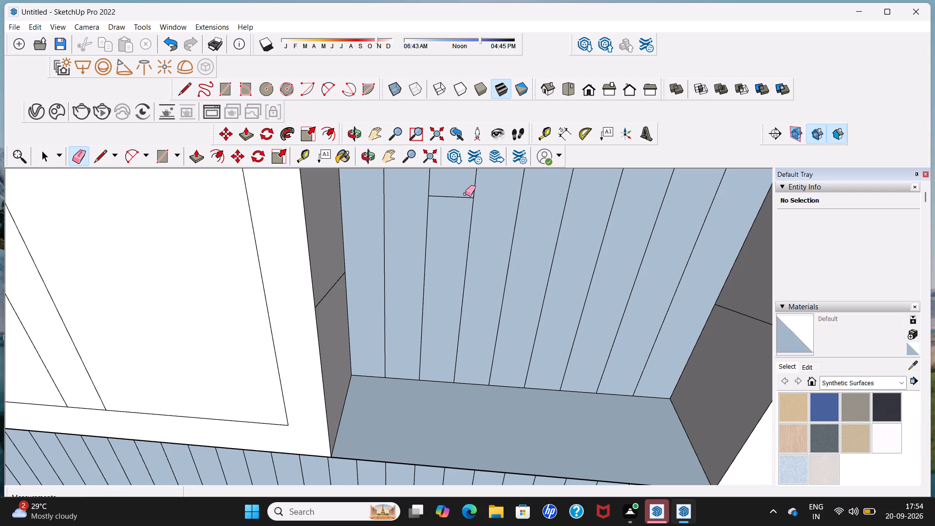
click(465, 197)
Erase the leftover hood outline edge on each of the niche's two side panels.
scroll(341, 277, up, 4)
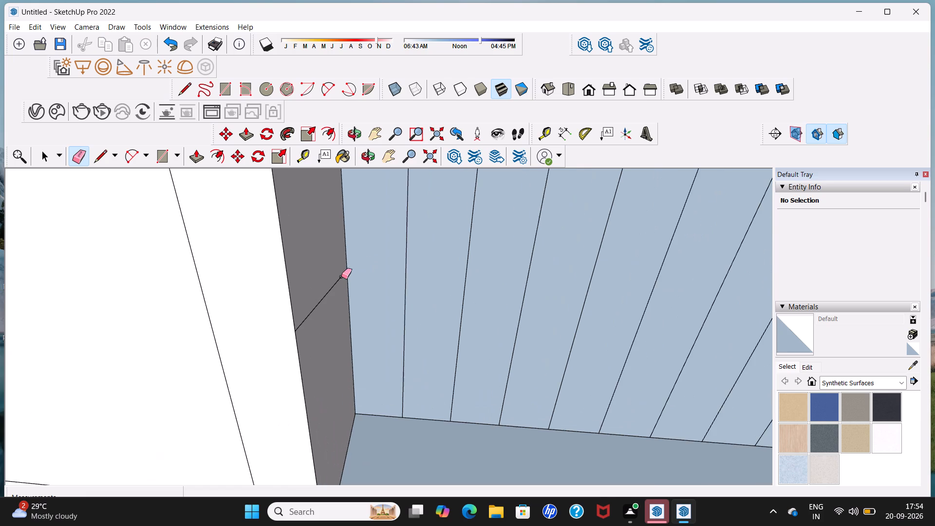
click(339, 279)
scroll(381, 284, down, 6)
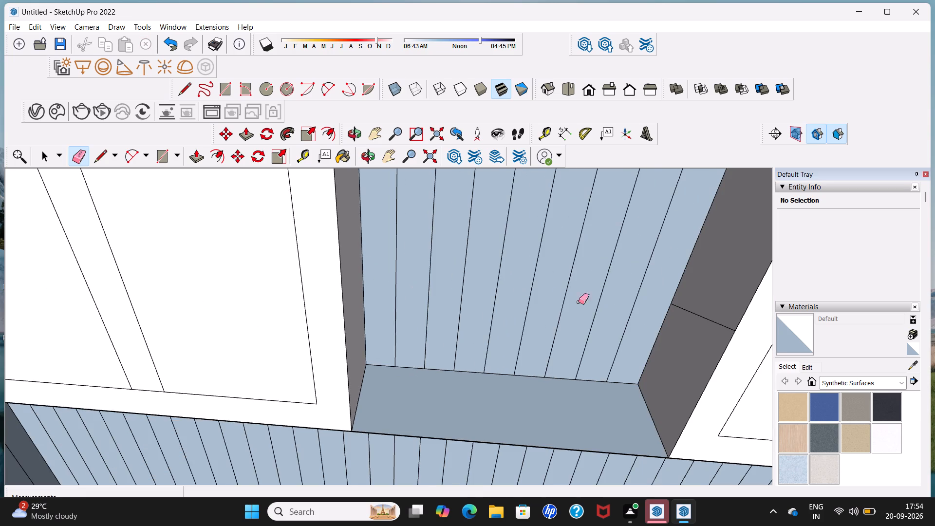
scroll(660, 321, up, 4)
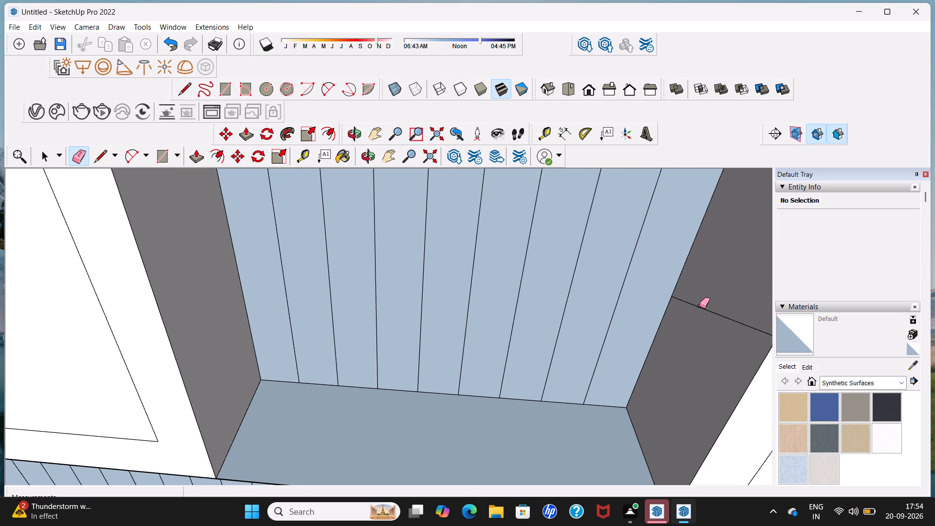
click(699, 307)
scroll(699, 307, down, 12)
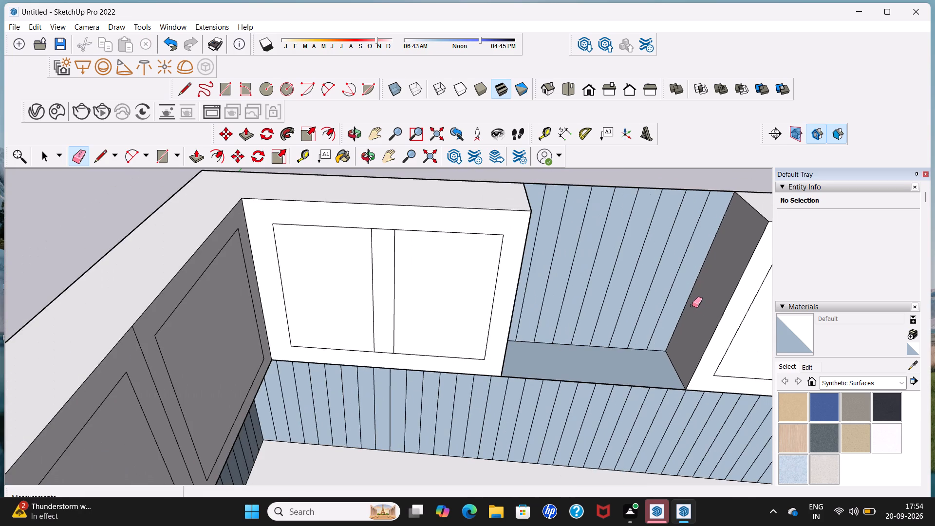
key(space)
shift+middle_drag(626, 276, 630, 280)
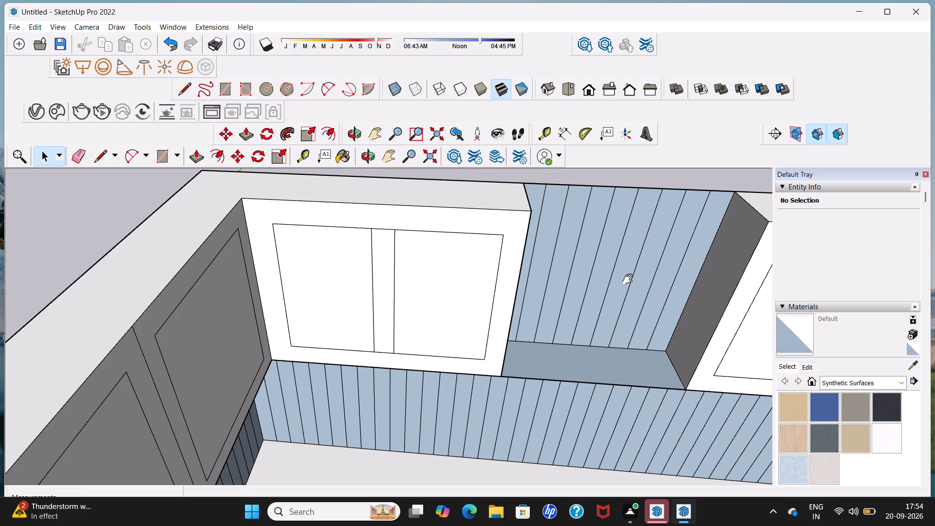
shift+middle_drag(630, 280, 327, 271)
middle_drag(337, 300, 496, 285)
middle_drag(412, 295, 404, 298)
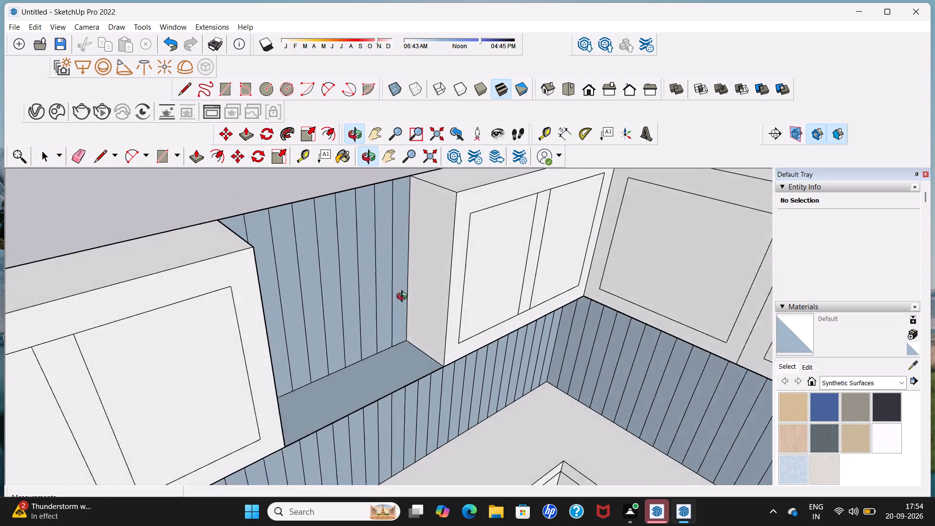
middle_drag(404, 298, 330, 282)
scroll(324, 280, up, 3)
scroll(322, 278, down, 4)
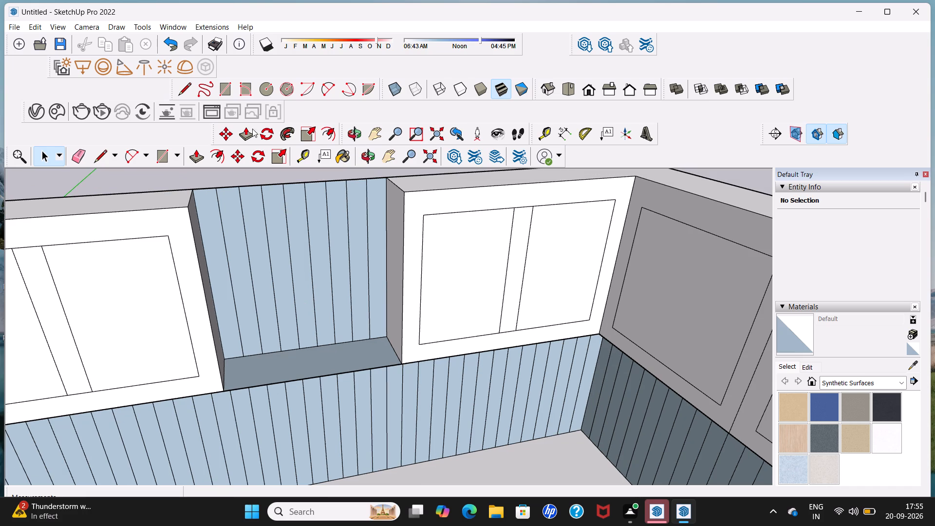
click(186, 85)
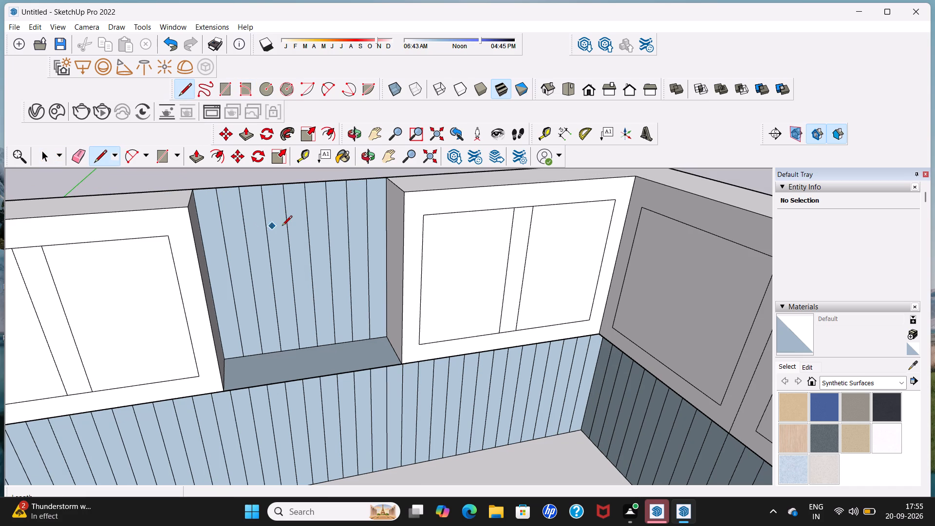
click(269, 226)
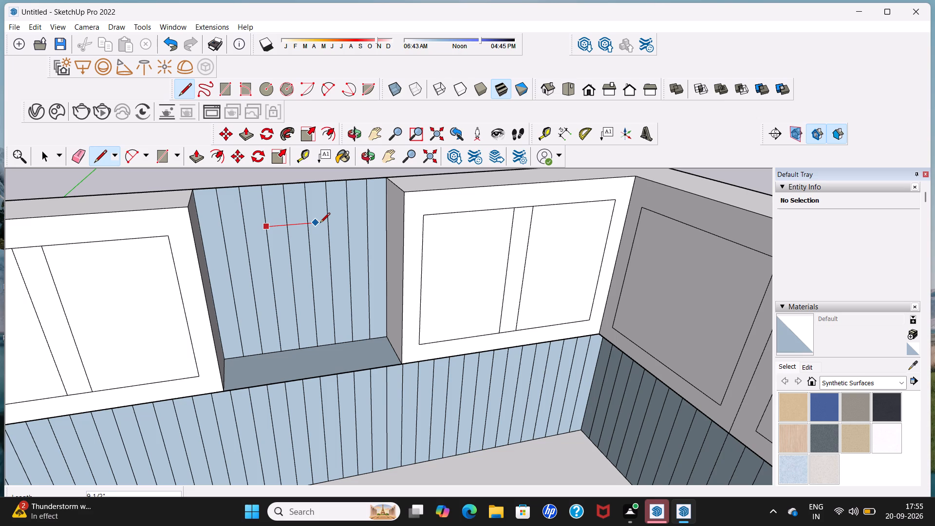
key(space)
Delete the two middle vertical 3' plank lines on the niche's back wall.
click(286, 218)
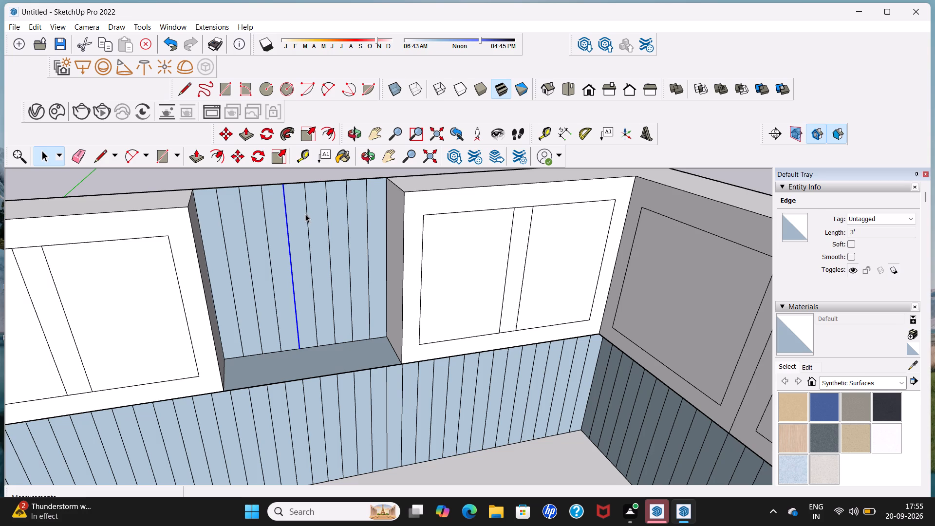
key(Delete)
click(307, 219)
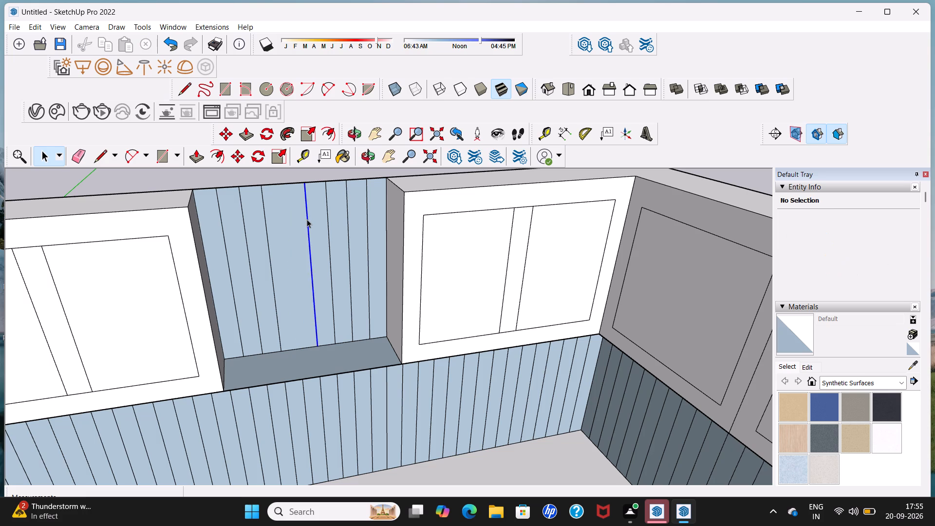
key(Delete)
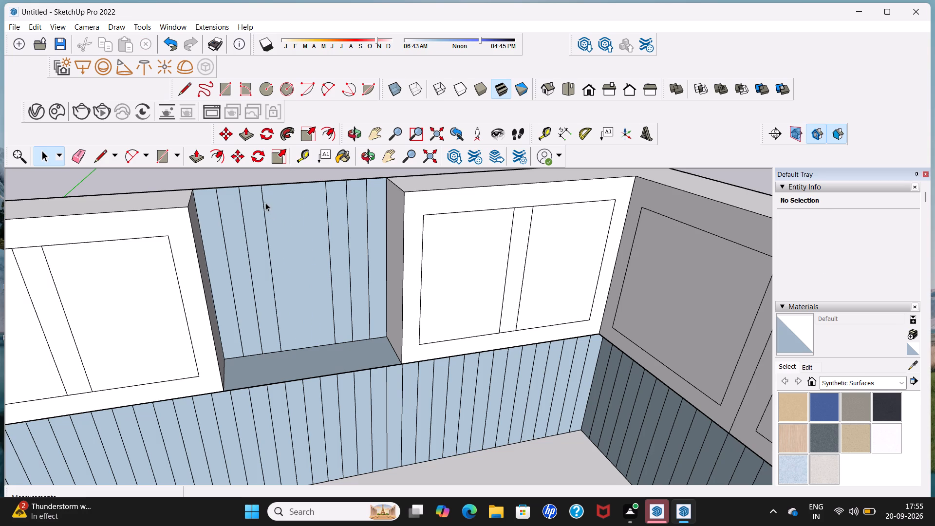
Draw a 1' horizontal line across the wide middle plank on the niche's back wall, between its two vertical edges.
click(188, 89)
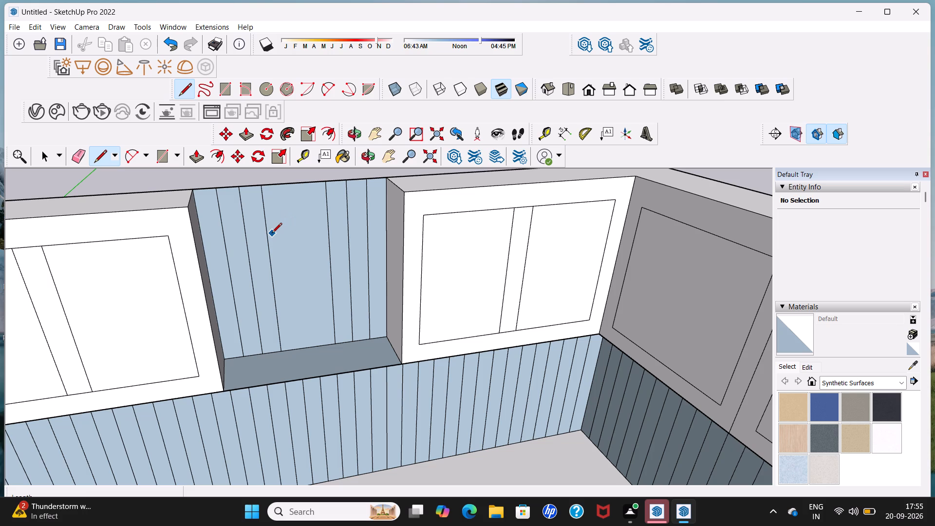
click(268, 233)
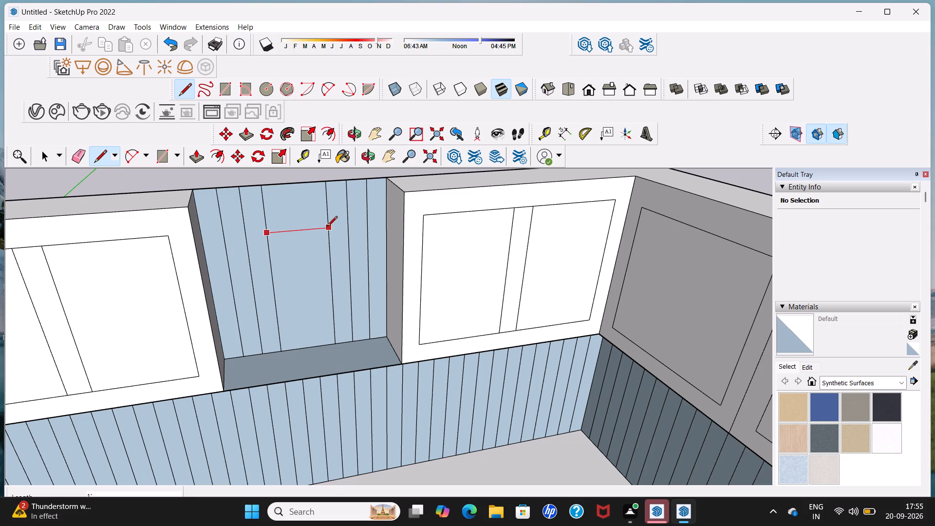
click(327, 227)
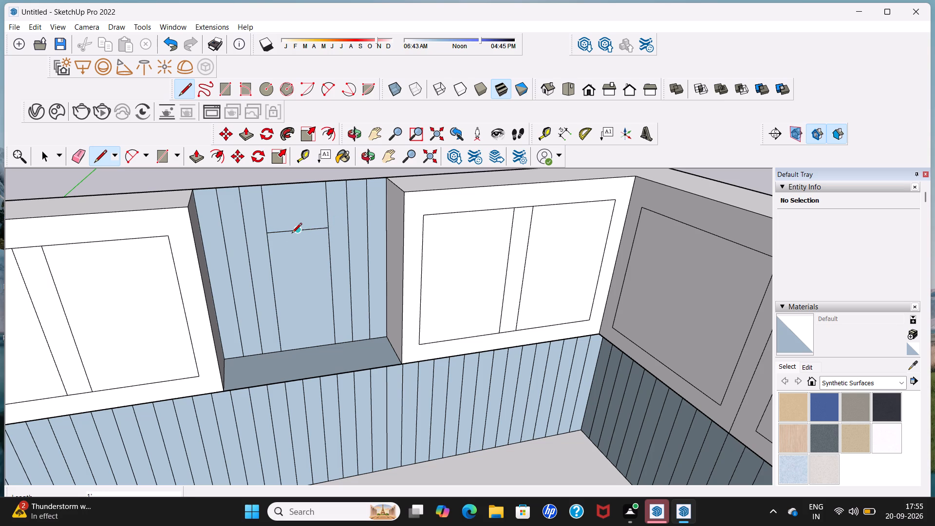
click(292, 234)
key(space)
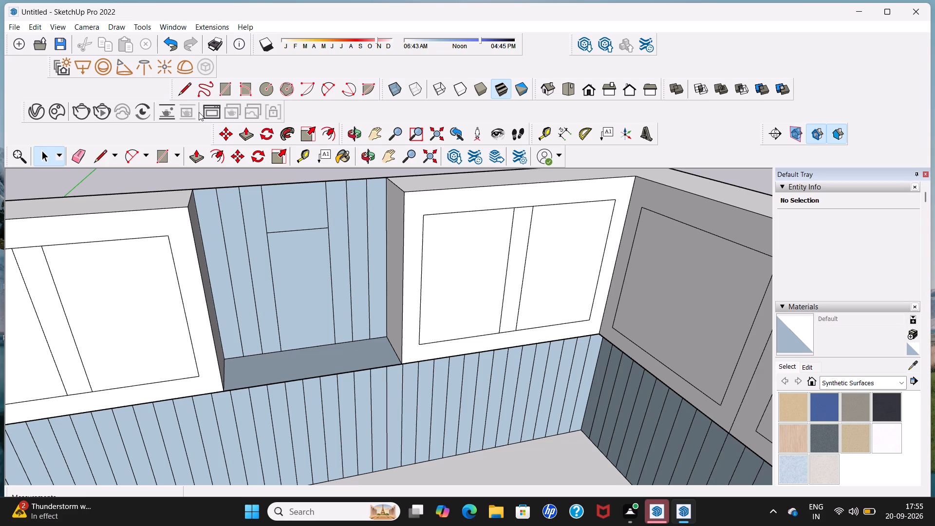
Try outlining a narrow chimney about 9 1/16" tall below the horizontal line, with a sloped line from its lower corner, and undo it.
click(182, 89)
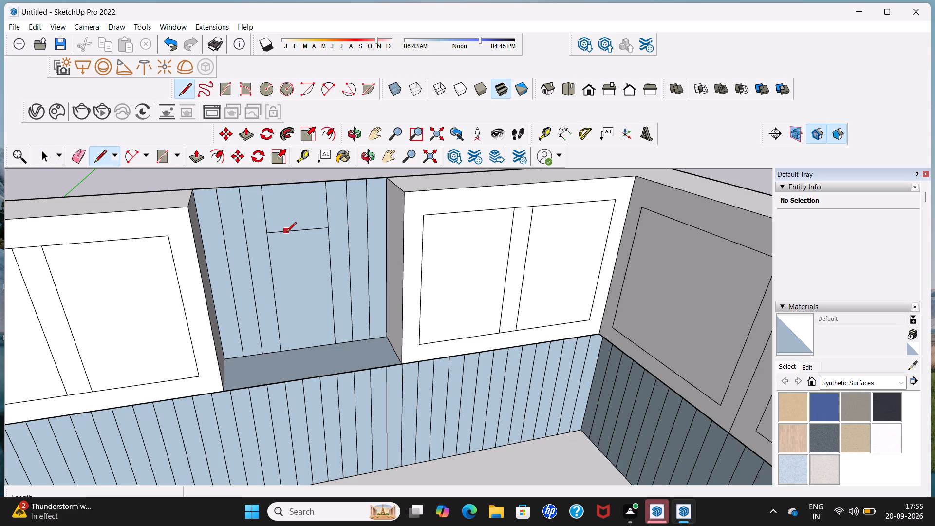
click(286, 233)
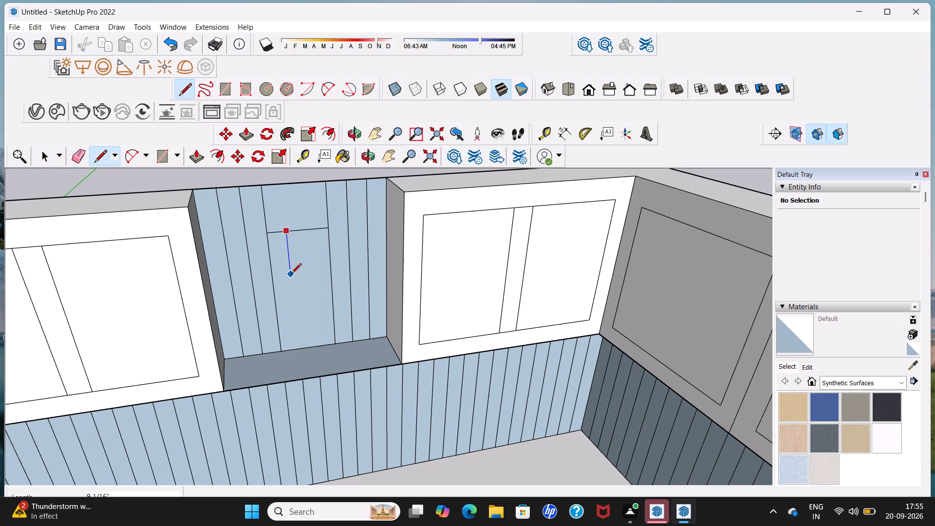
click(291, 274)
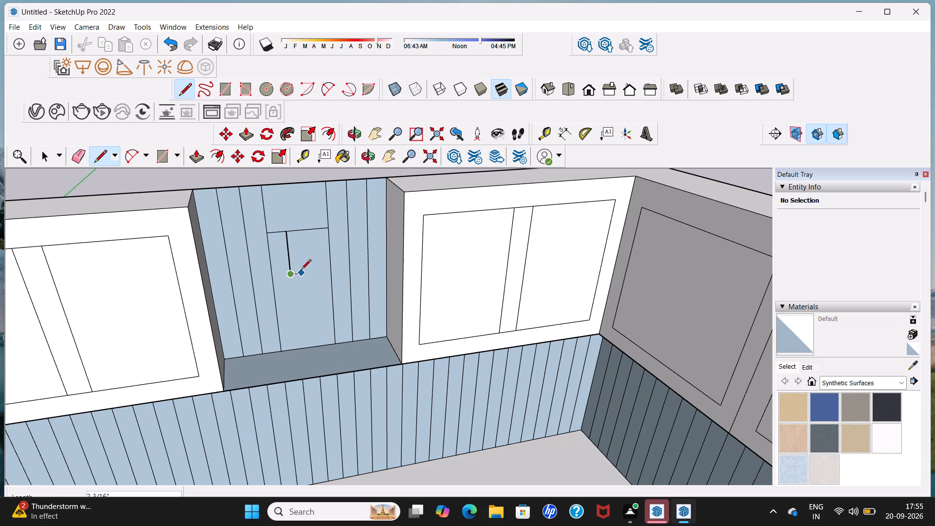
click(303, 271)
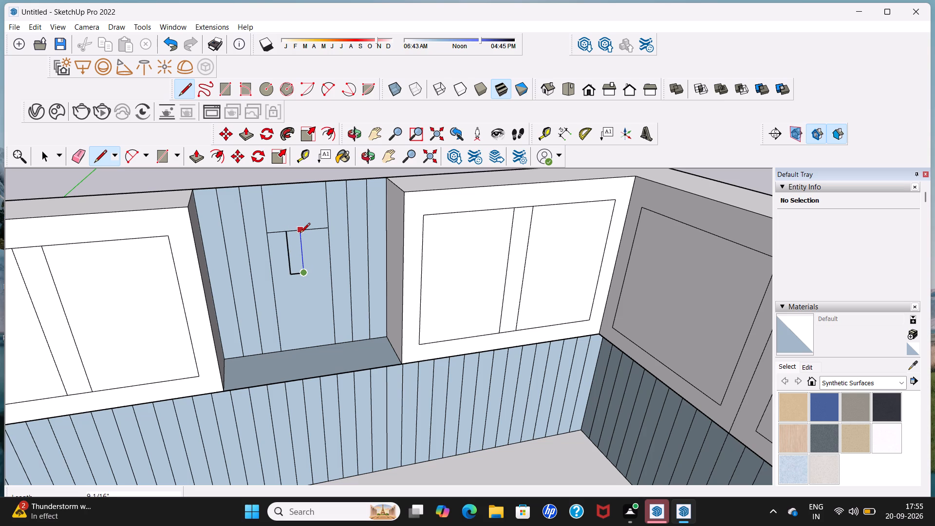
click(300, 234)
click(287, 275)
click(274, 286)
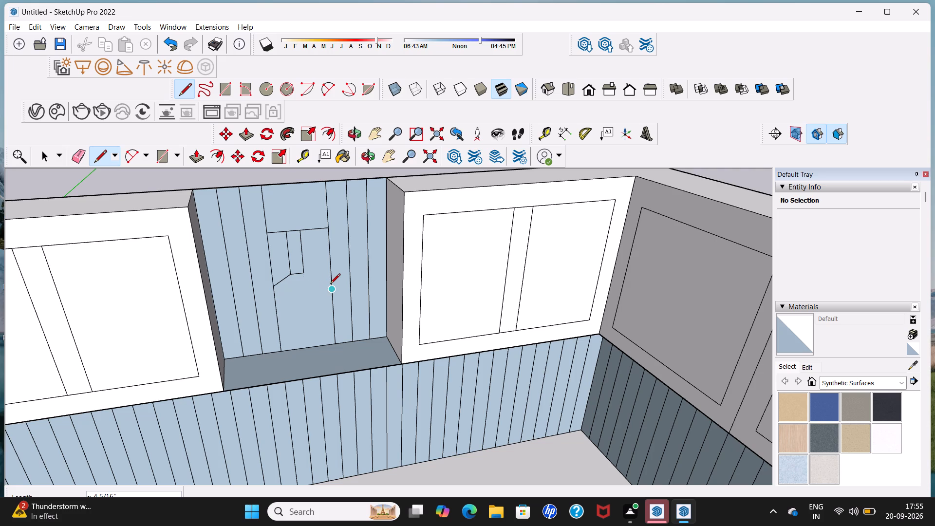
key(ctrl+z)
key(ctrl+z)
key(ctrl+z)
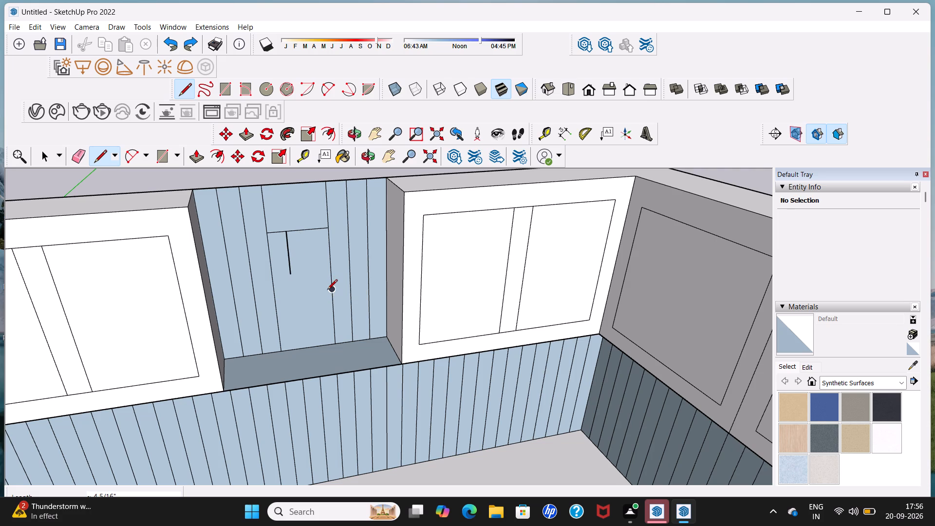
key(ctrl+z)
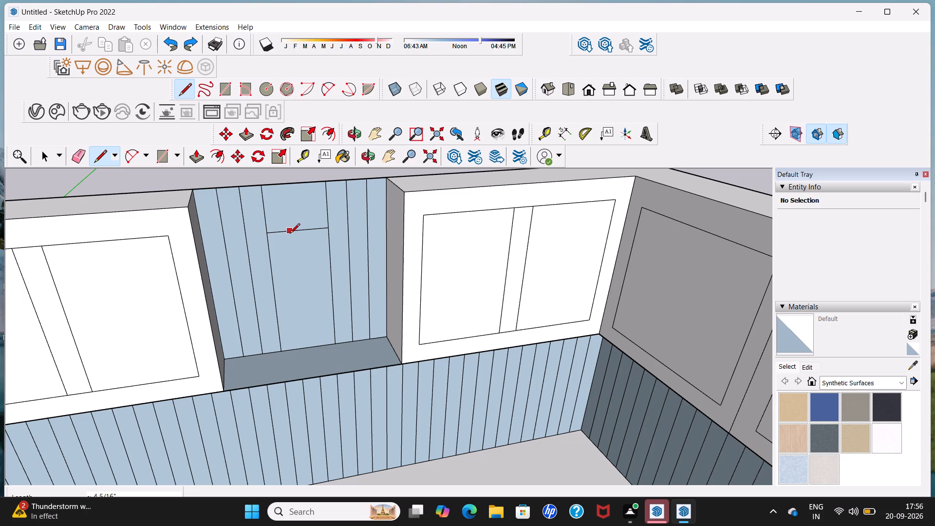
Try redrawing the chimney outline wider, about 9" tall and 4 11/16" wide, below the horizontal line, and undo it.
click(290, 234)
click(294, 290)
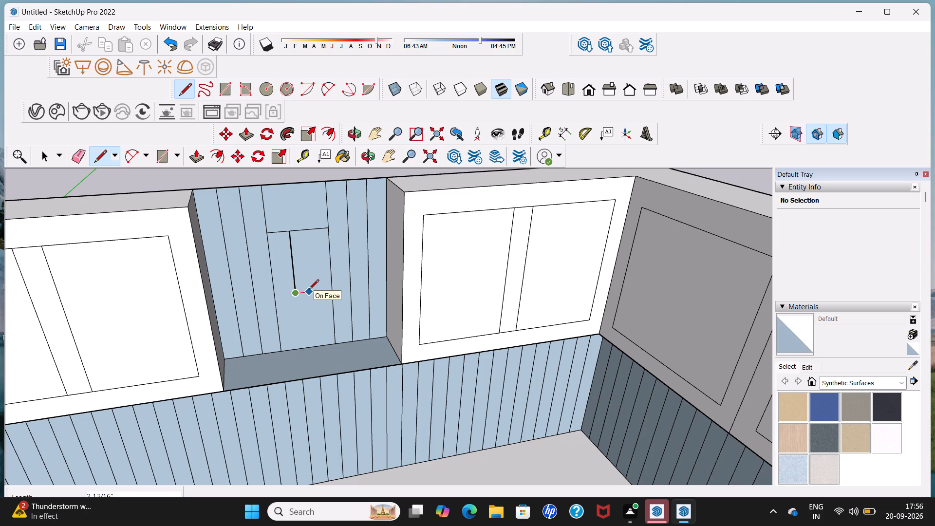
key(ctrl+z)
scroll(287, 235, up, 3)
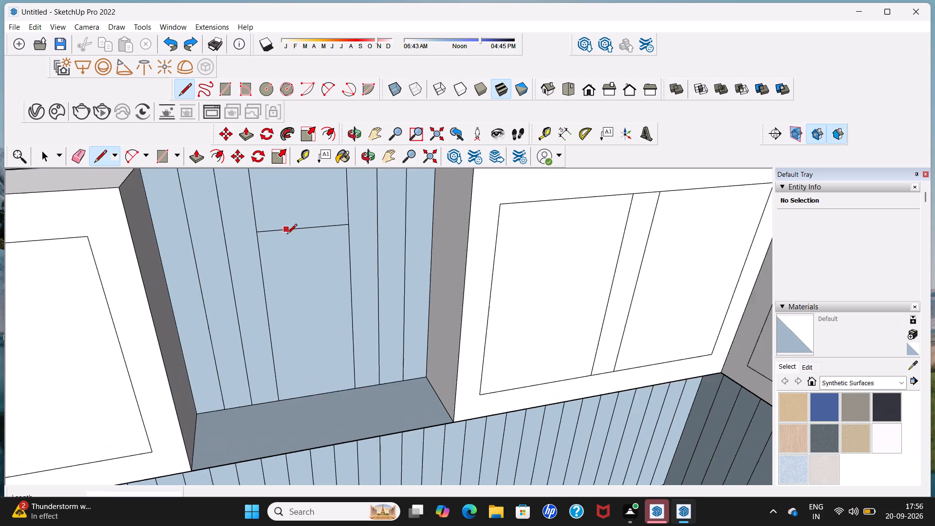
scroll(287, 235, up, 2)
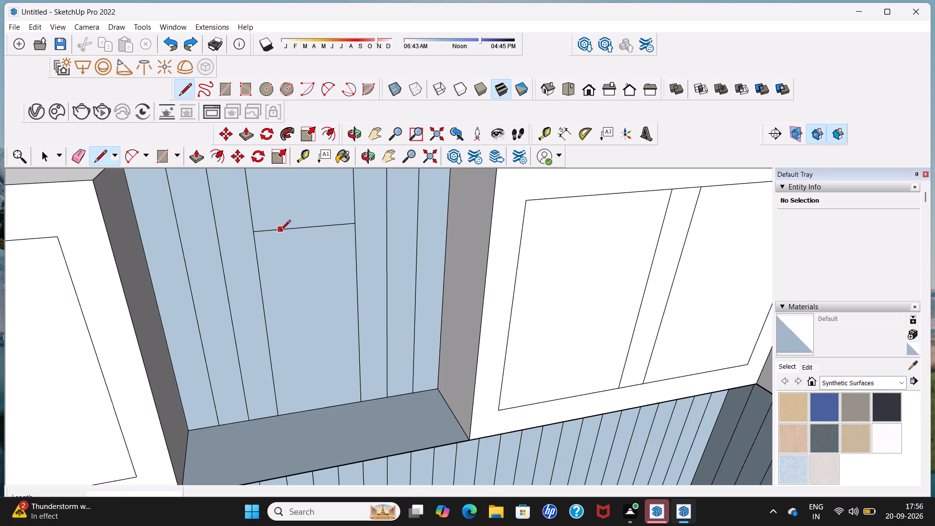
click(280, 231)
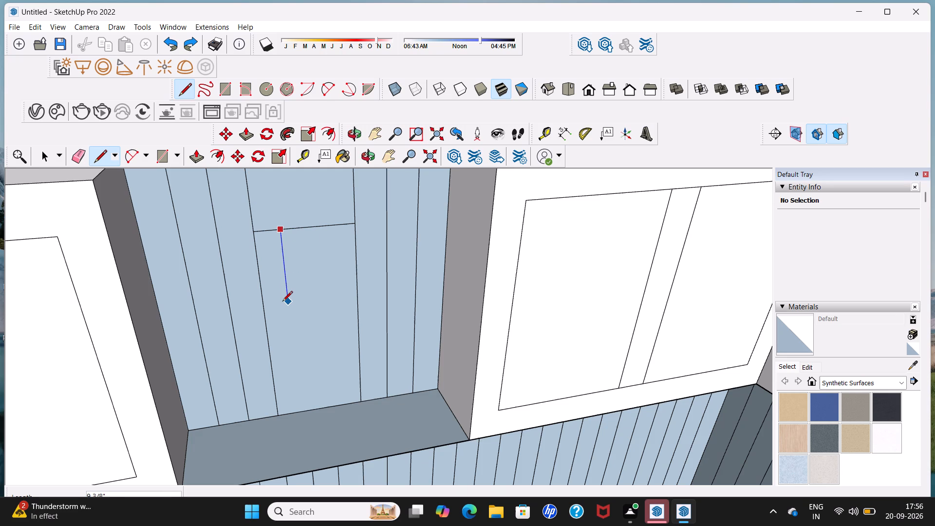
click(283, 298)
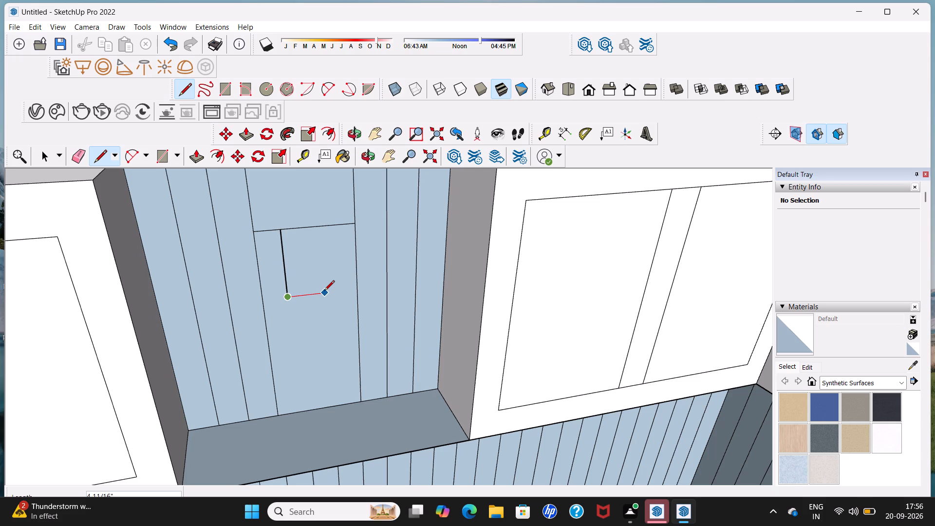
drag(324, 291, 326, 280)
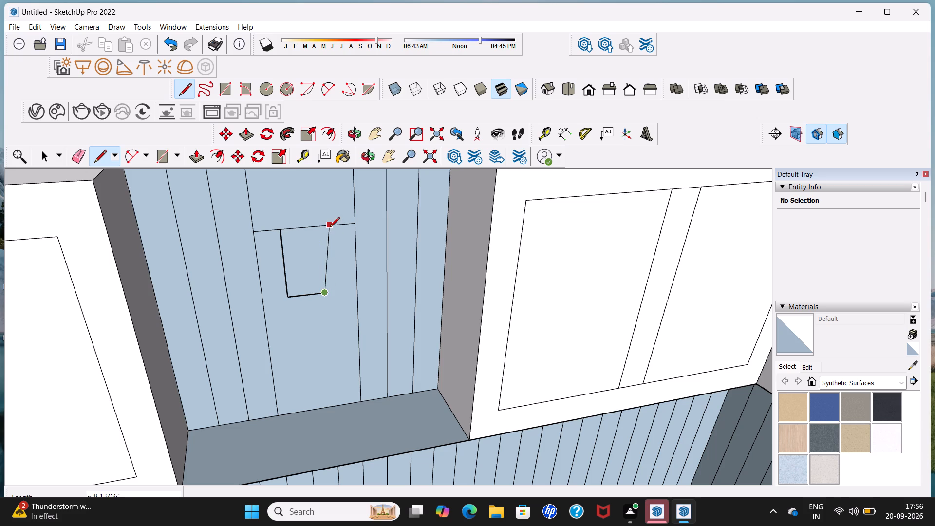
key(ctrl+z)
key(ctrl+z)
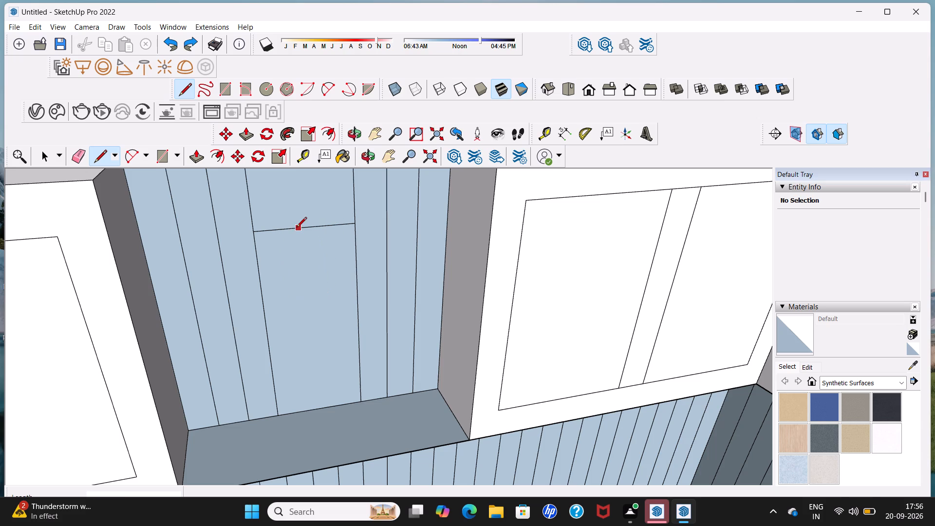
Draw the hood's chimney outline about 8 3/16" tall, hanging from the horizontal line on the niche's middle plank.
click(283, 231)
click(284, 293)
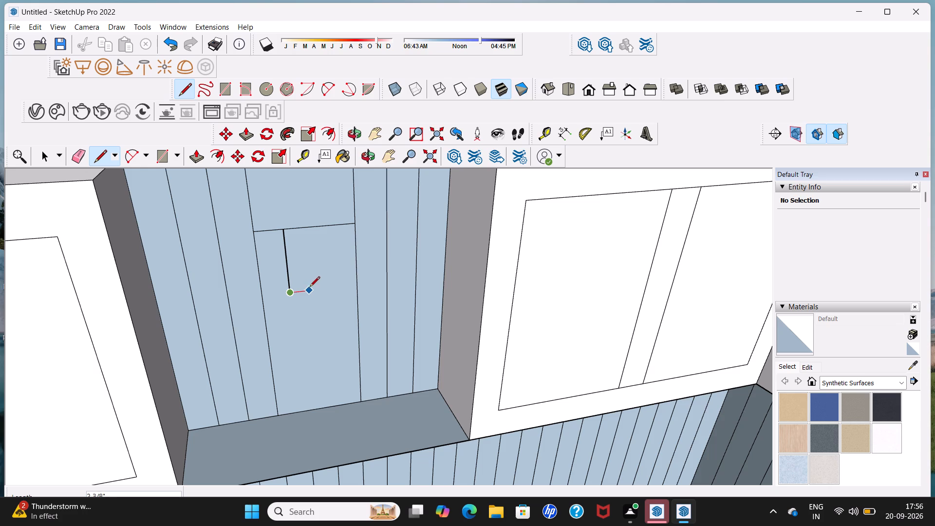
click(318, 286)
click(326, 286)
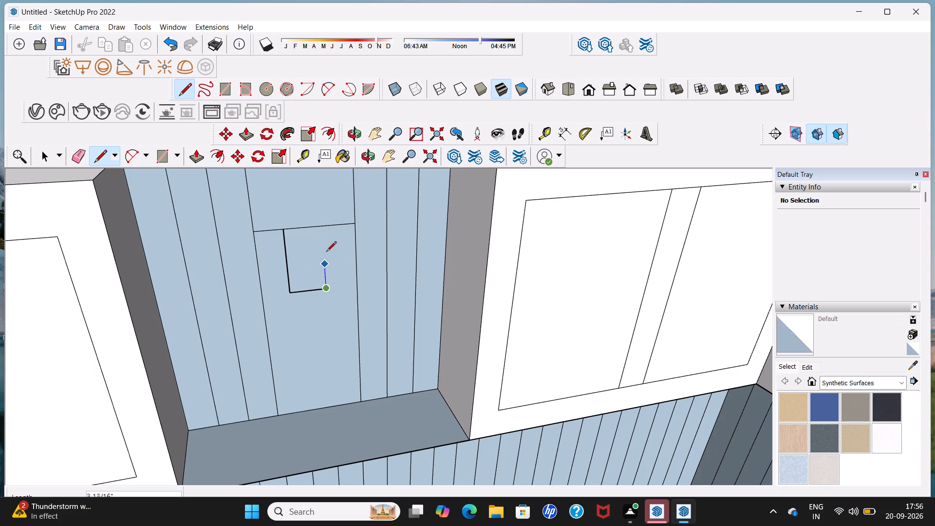
click(322, 231)
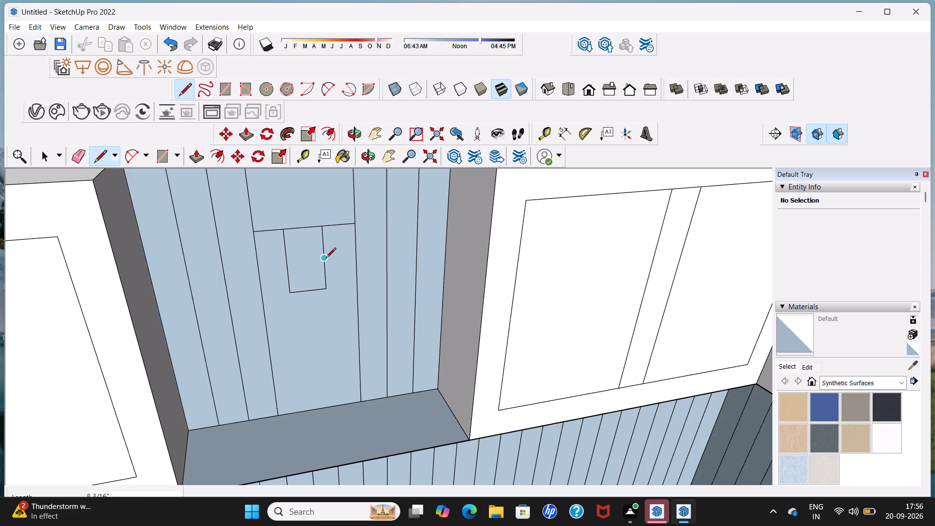
Draw the hood canopy with sloped lines about 4 1/2" and 5" from the chimney's lower corners to the plank edges, closed by a base line.
click(290, 294)
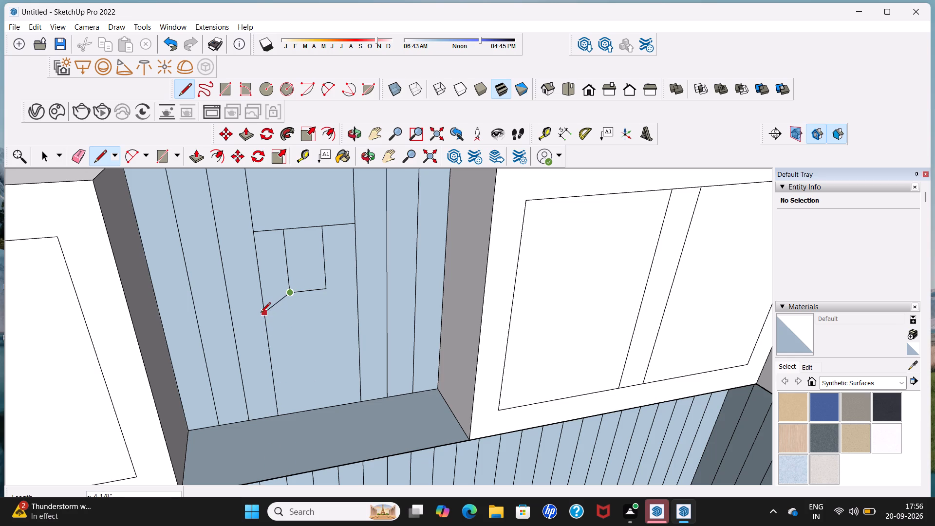
click(261, 318)
click(358, 304)
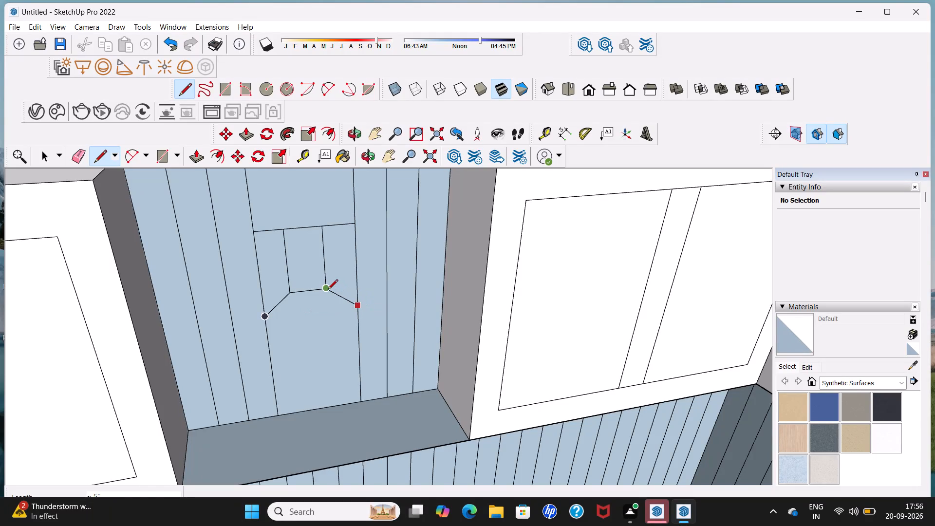
click(328, 290)
click(356, 307)
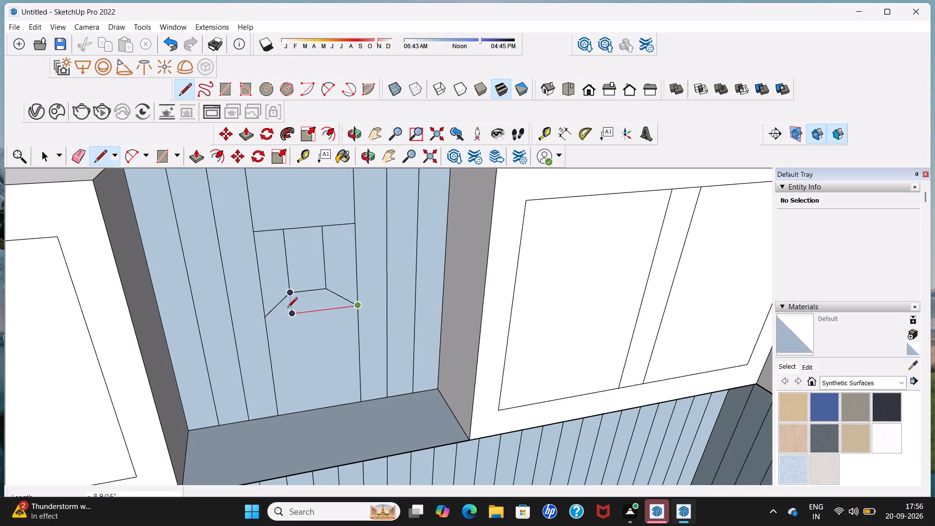
click(269, 314)
scroll(287, 314, down, 5)
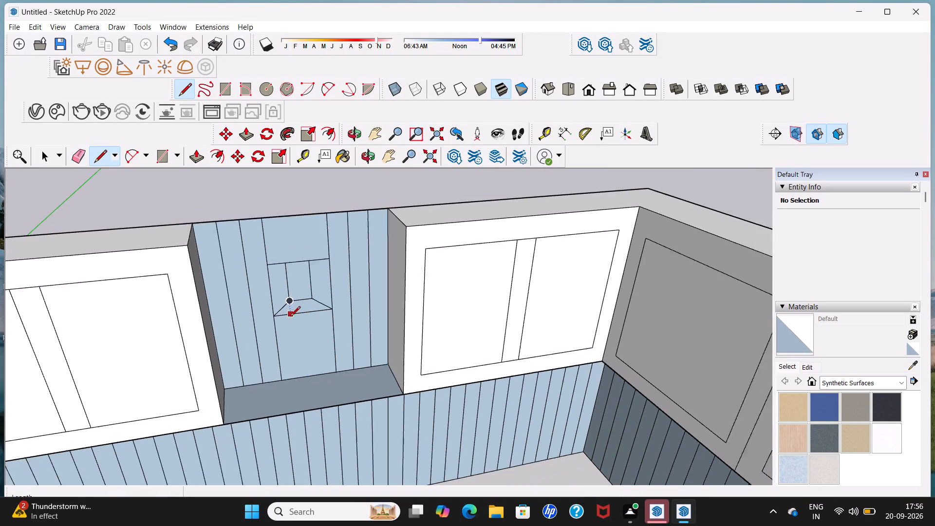
scroll(290, 317, down, 1)
key(space)
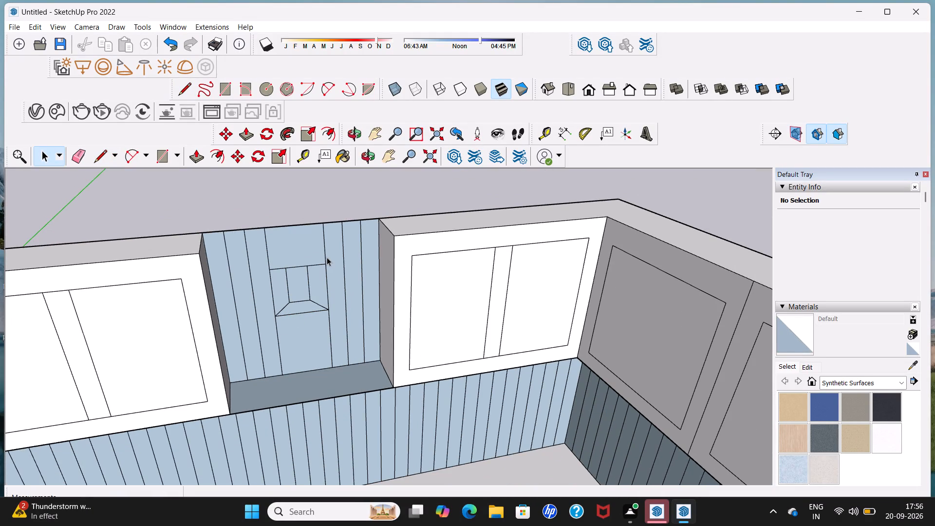
Push/Pull the chimney rectangle outward from the niche's back wall by about 5 7/16".
click(243, 136)
click(298, 273)
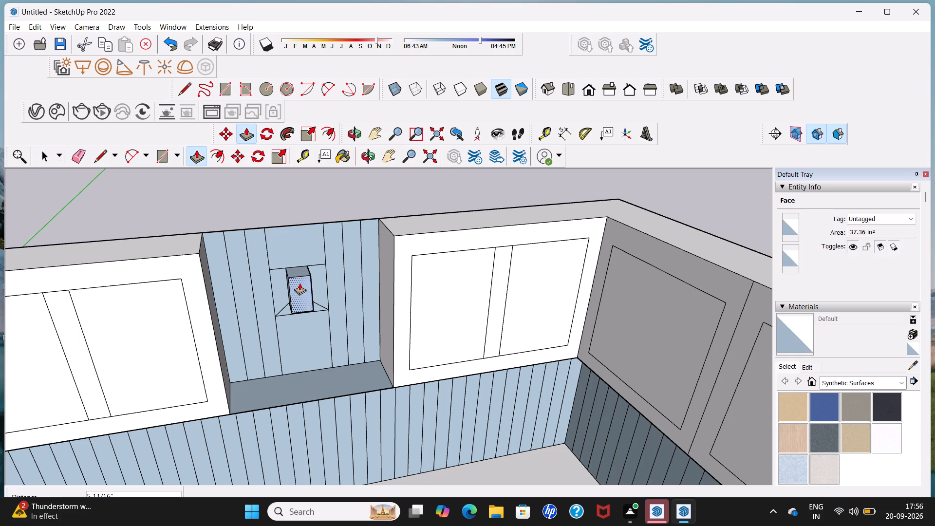
click(299, 283)
scroll(322, 303, up, 9)
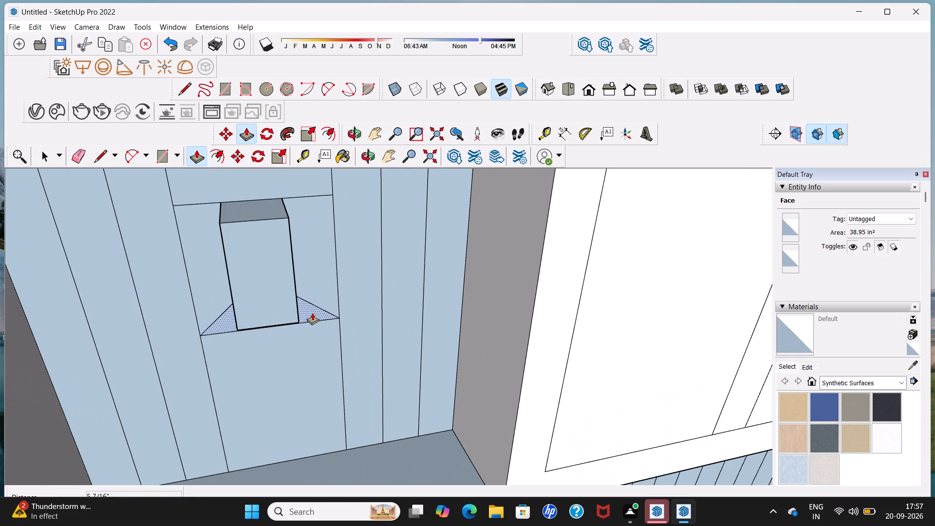
middle_drag(312, 313, 311, 234)
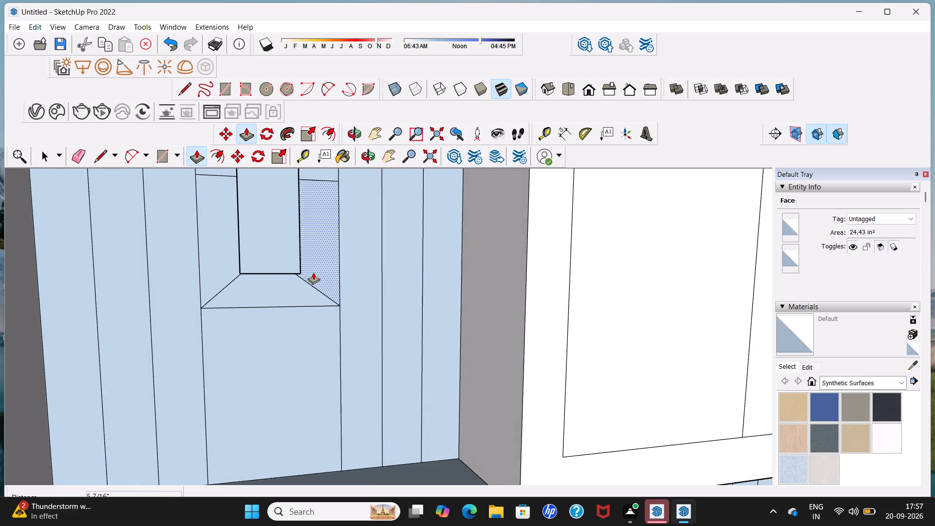
Push/Pull the hood's trapezoidal canopy face outward from the back wall by about 5 7/16", matching the chimney's depth.
scroll(291, 308, up, 1)
click(281, 284)
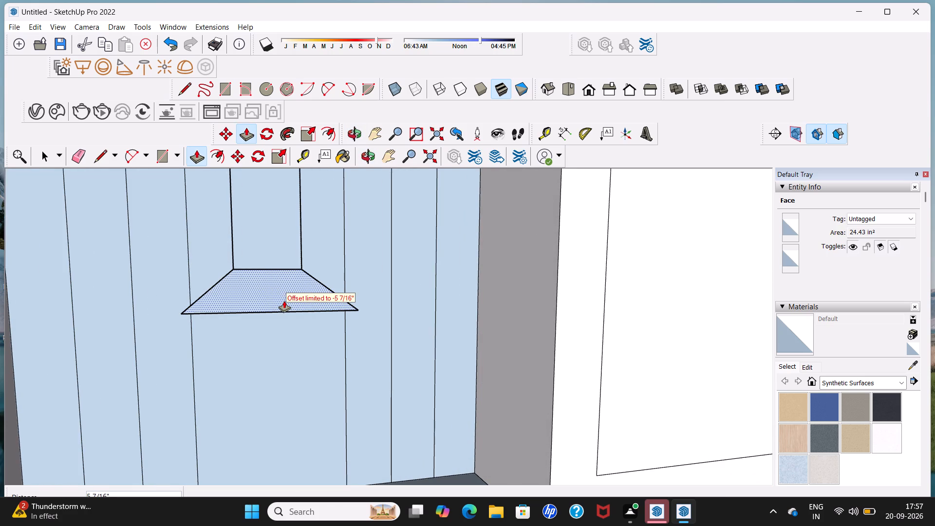
click(284, 301)
scroll(284, 301, down, 10)
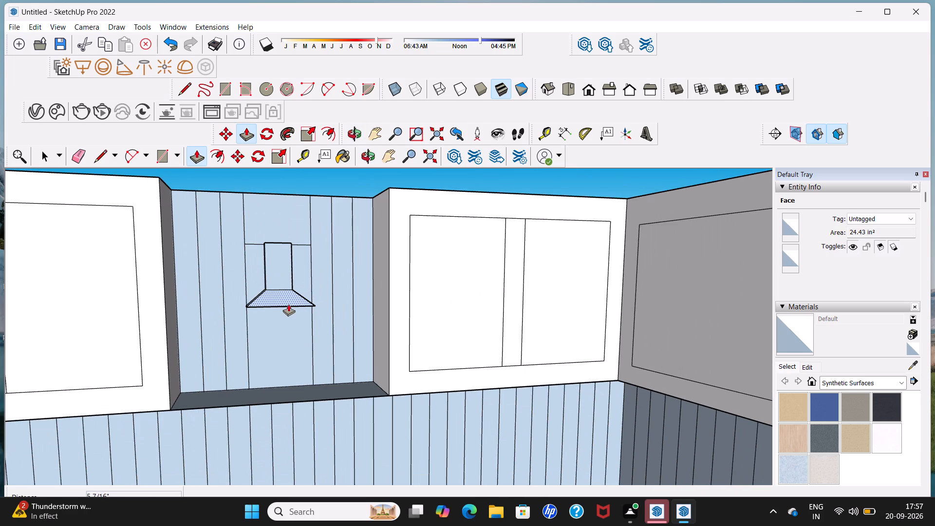
key(space)
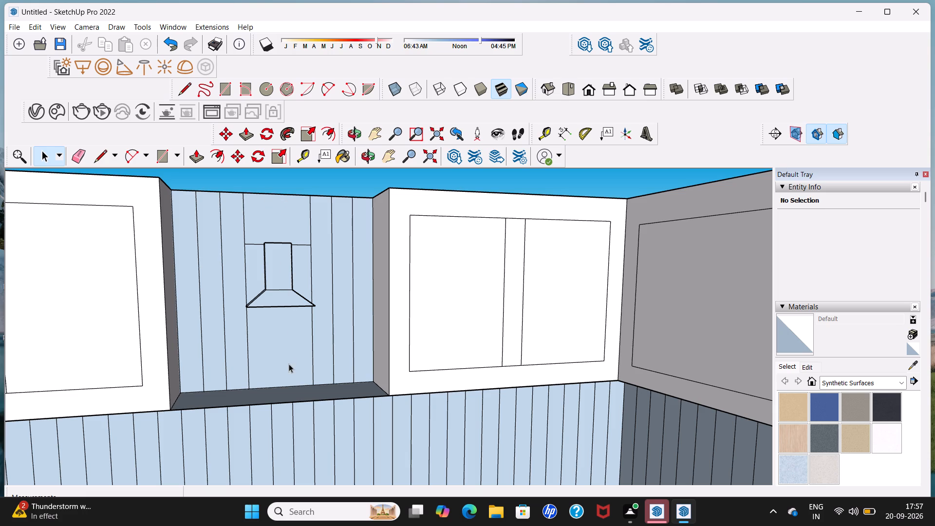
Draw two lines about 1' long across the niche's bottom ledge beneath the hood, and join them along its back edge.
middle_drag(267, 365, 268, 378)
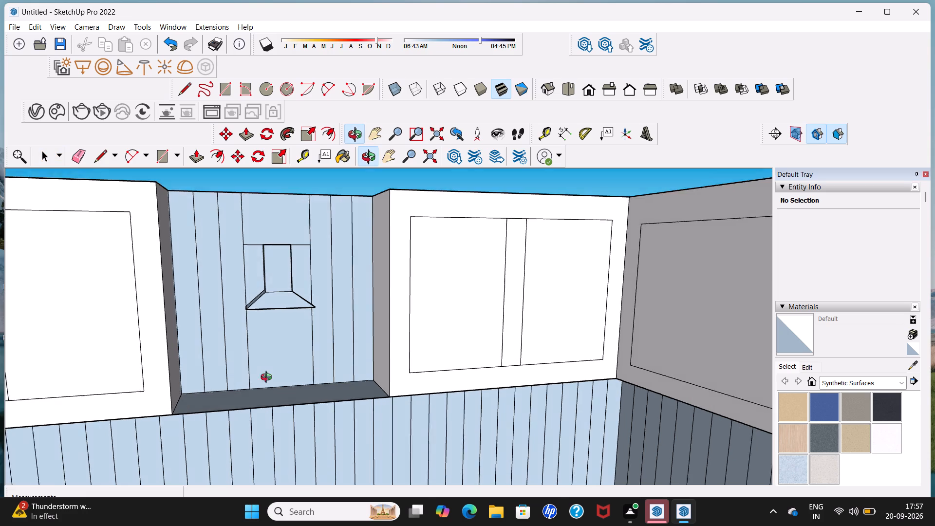
middle_drag(268, 378, 266, 437)
scroll(268, 379, down, 1)
scroll(271, 414, up, 4)
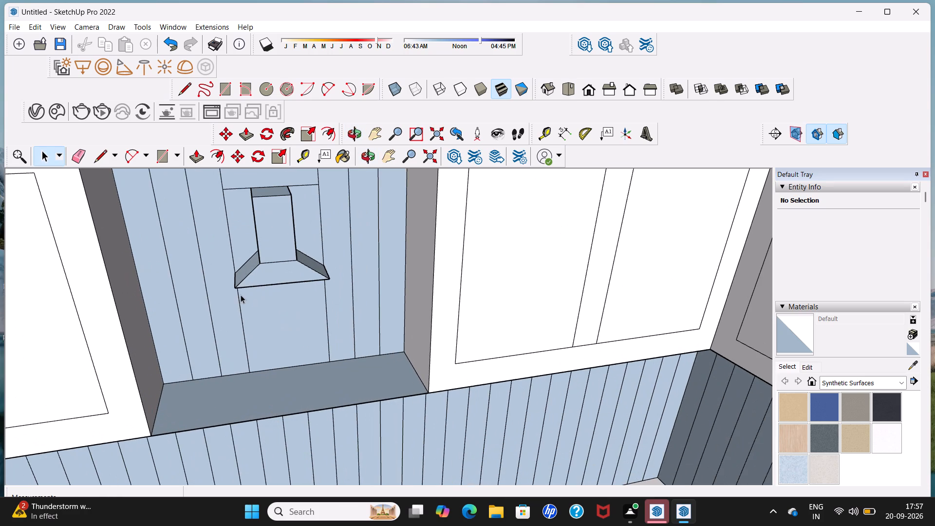
click(100, 155)
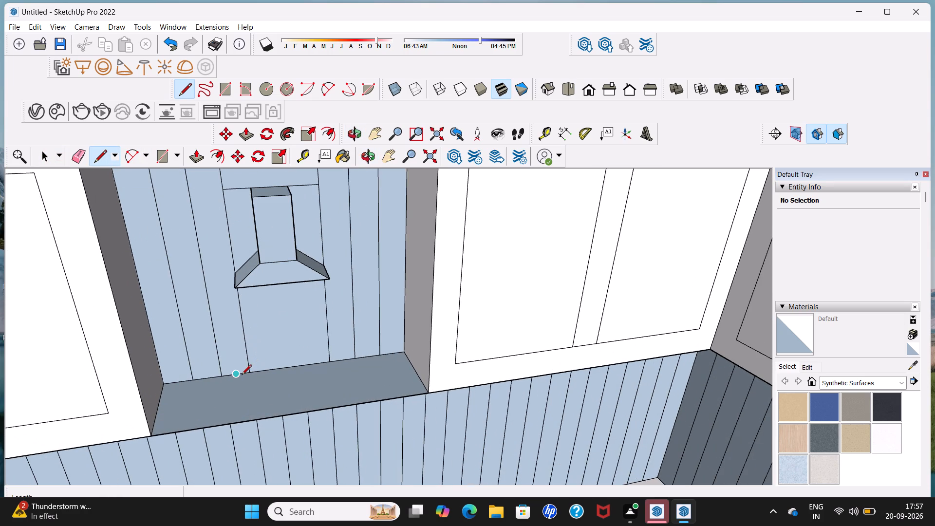
click(242, 376)
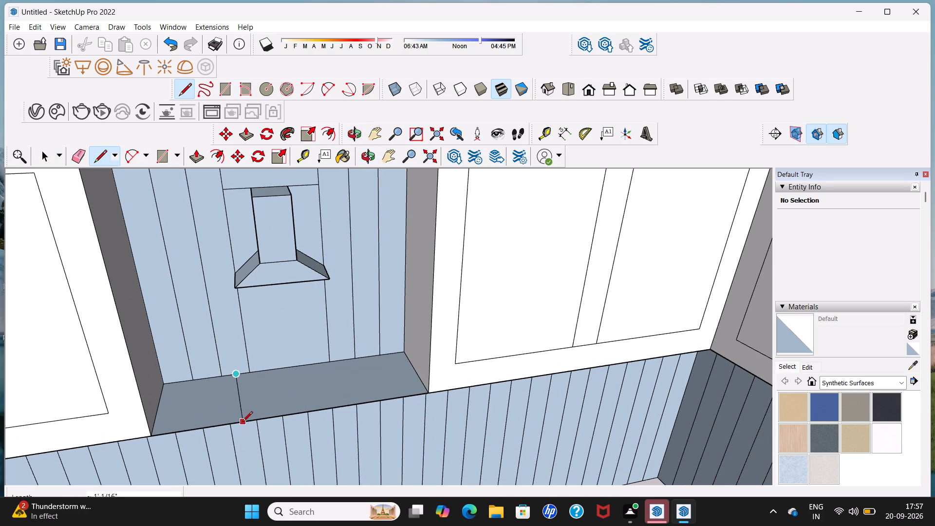
click(240, 423)
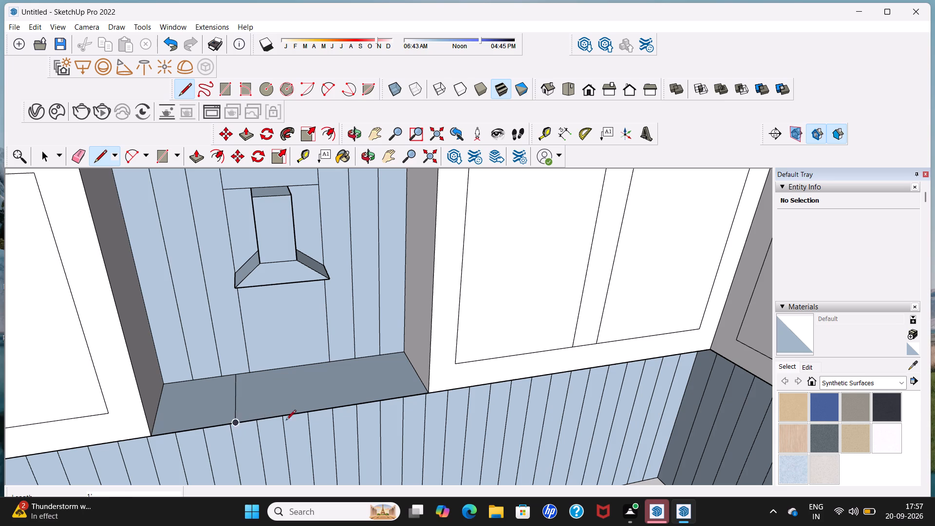
click(350, 408)
scroll(342, 361, up, 6)
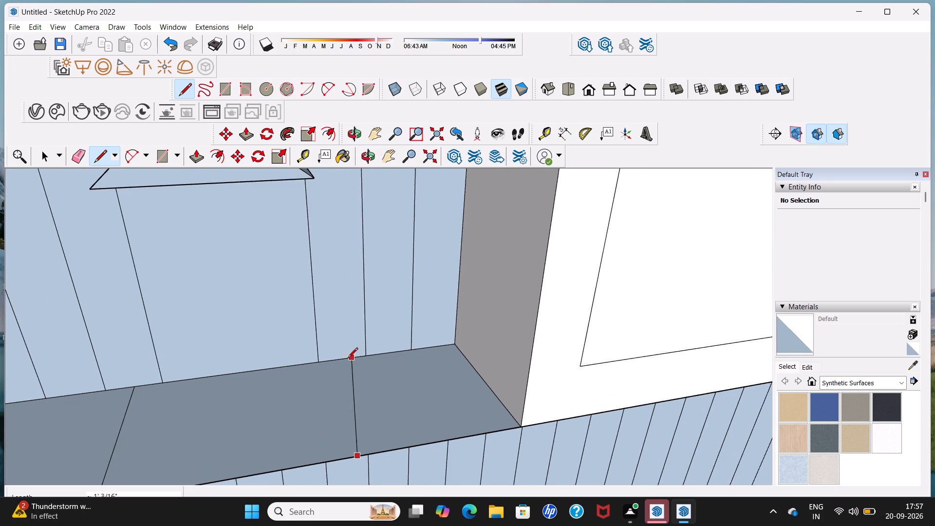
click(334, 362)
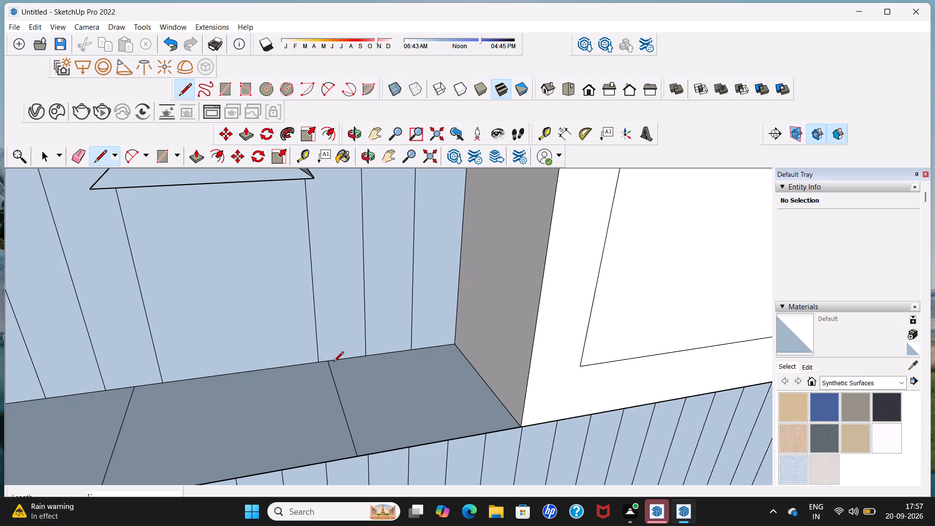
click(140, 385)
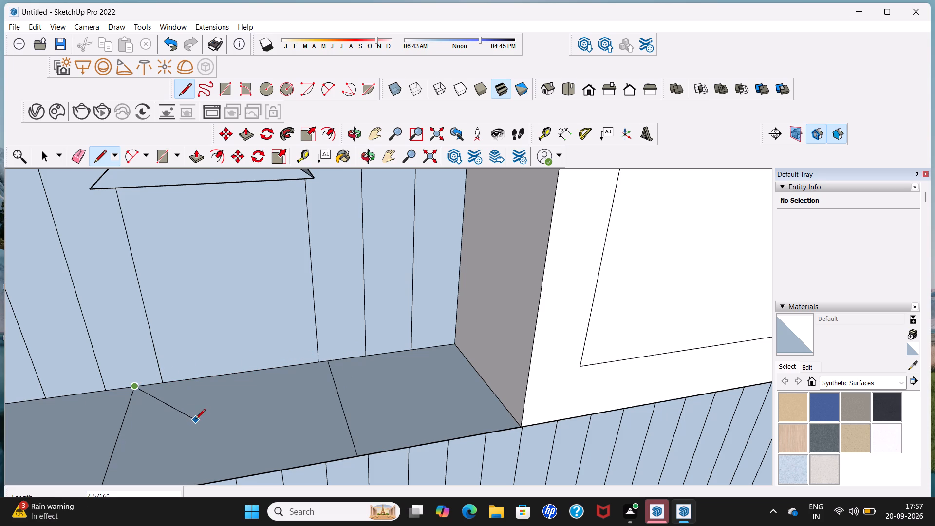
key(space)
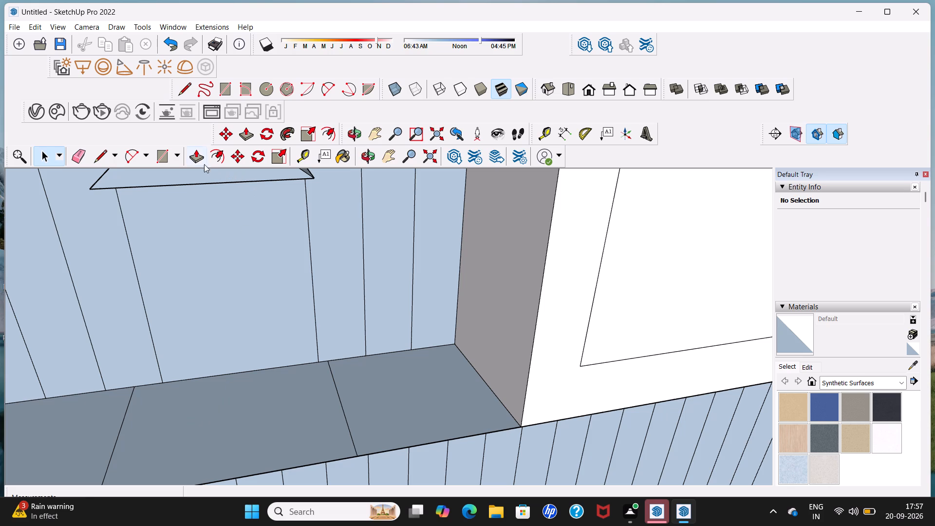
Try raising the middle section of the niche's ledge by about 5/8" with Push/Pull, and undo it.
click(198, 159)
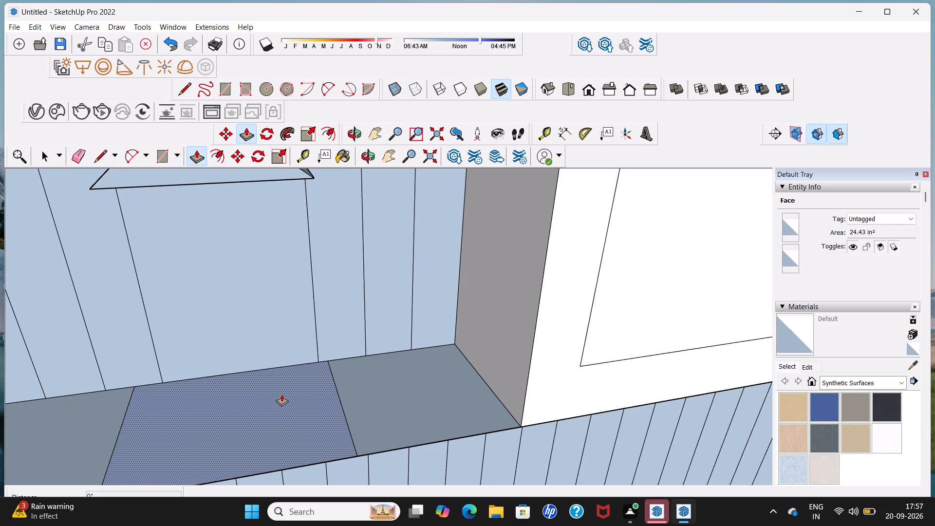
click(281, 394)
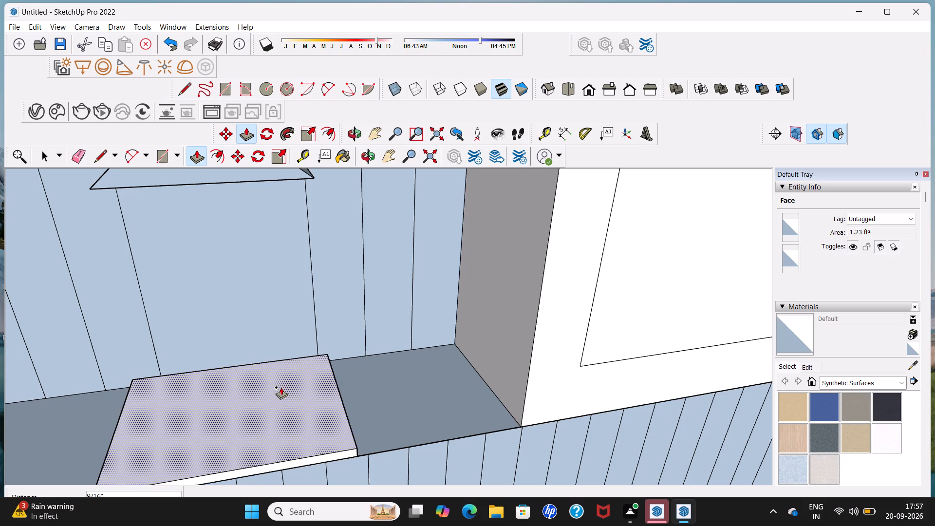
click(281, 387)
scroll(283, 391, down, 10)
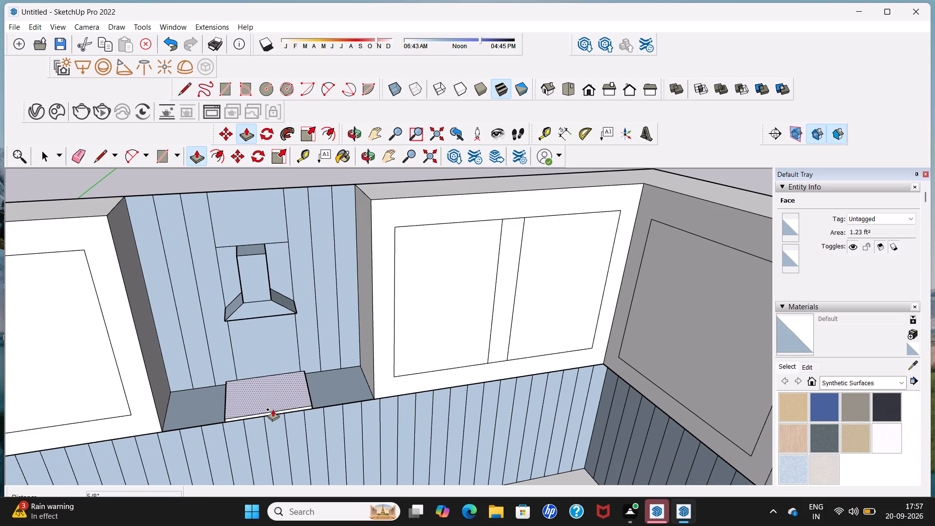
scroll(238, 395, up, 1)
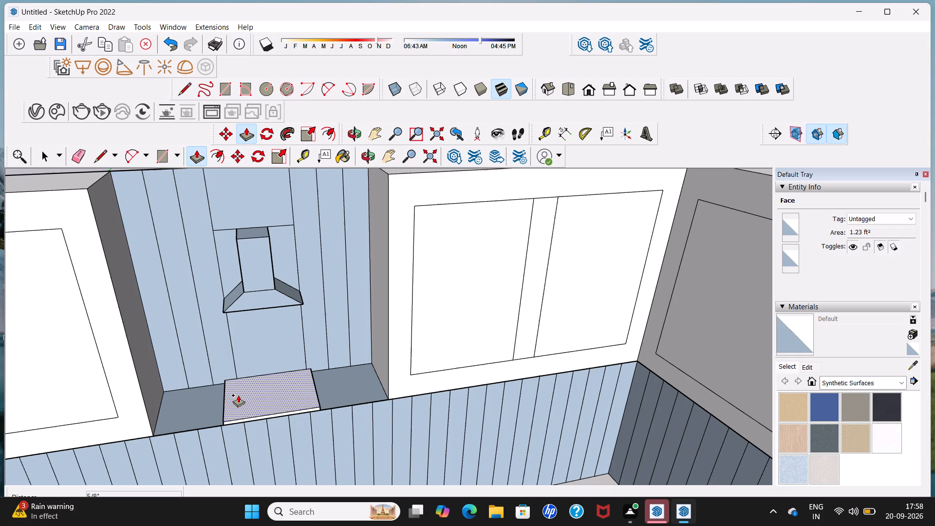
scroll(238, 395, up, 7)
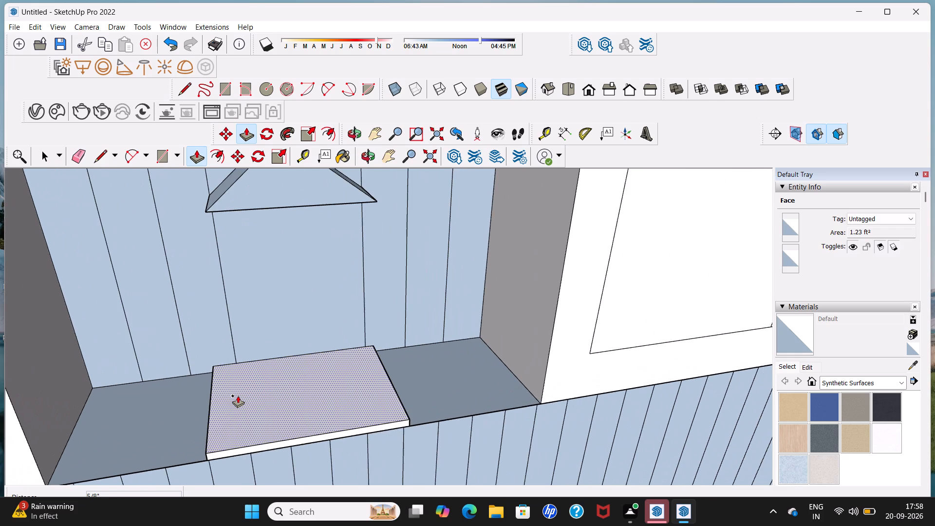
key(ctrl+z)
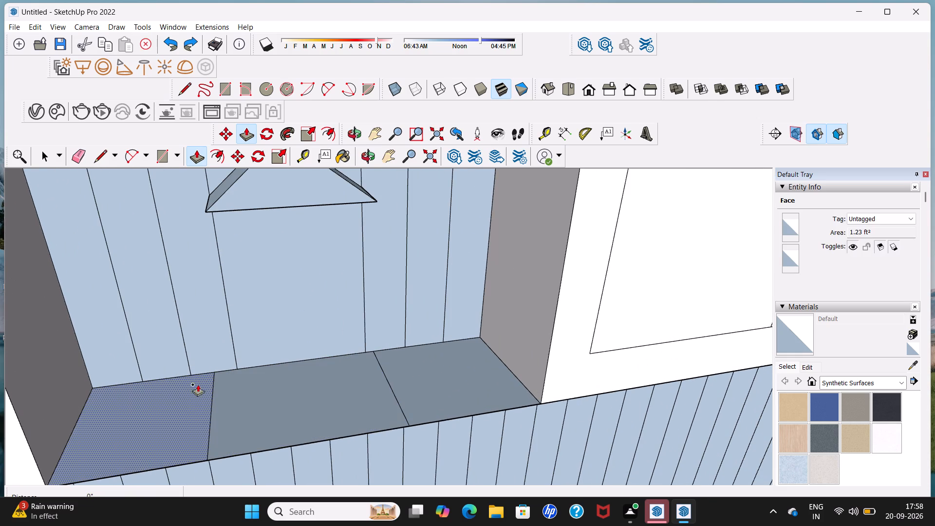
Delete the left dividing line across the niche's bottom ledge.
scroll(236, 405, down, 13)
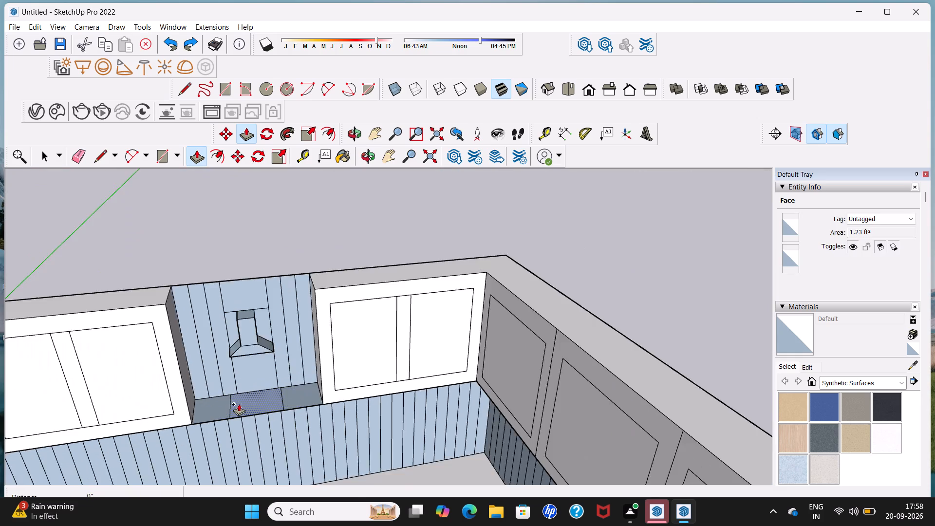
scroll(239, 404, down, 5)
click(544, 195)
key(space)
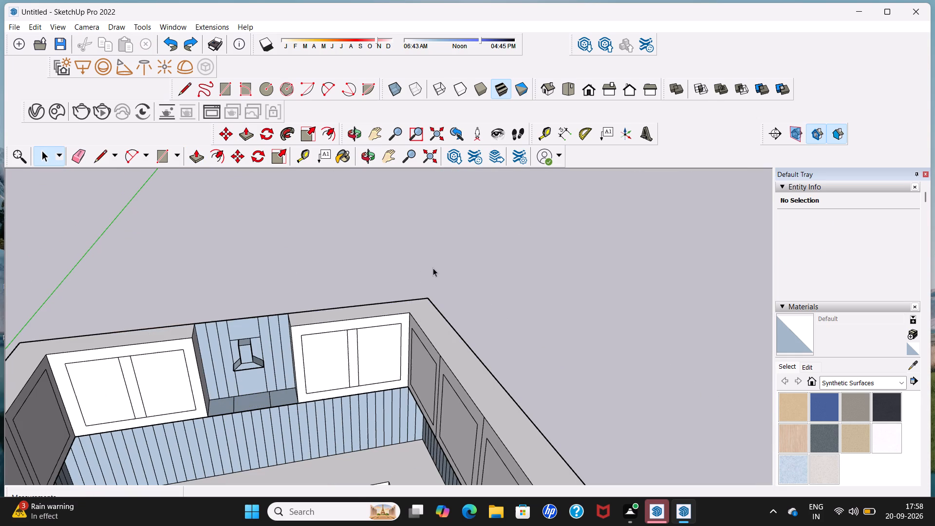
scroll(262, 393, up, 11)
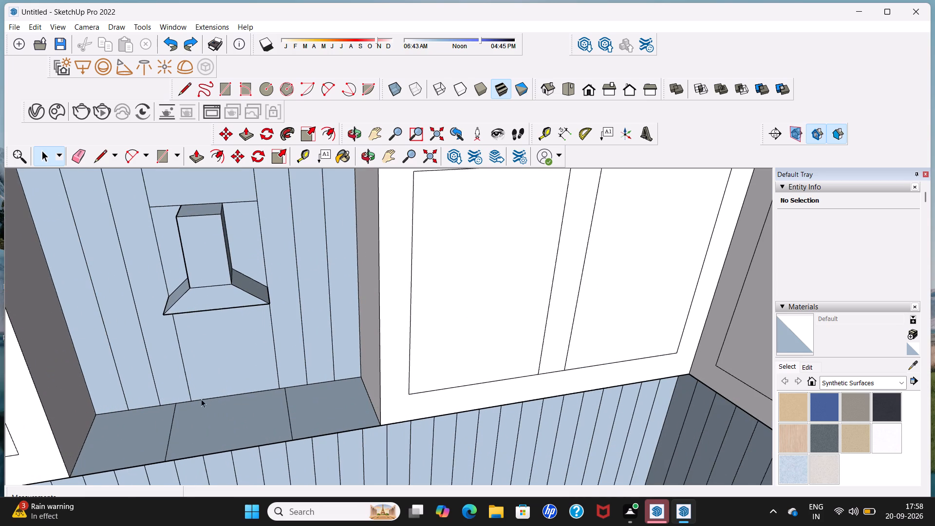
click(170, 433)
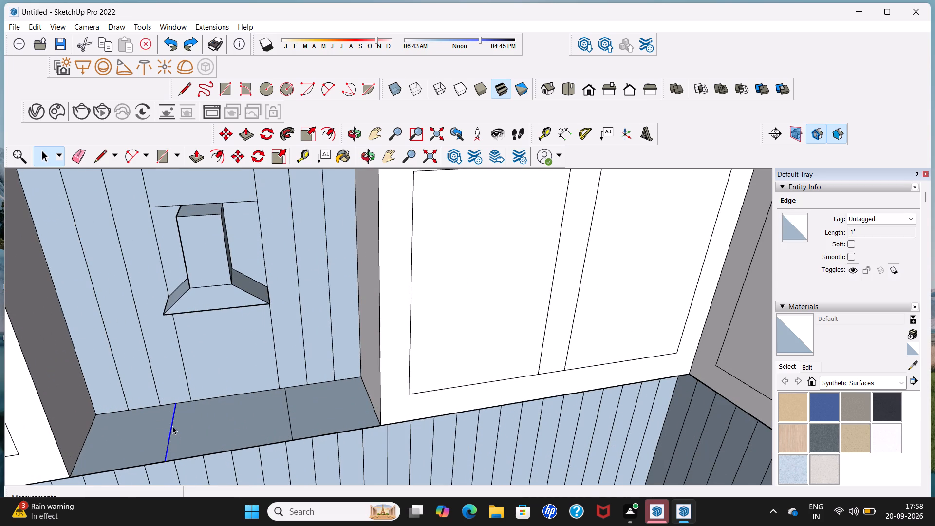
key(Delete)
Draw a 1' dividing line across the ledge, starting just left of the middle plank's left edge and running to the front edge.
scroll(181, 406, up, 4)
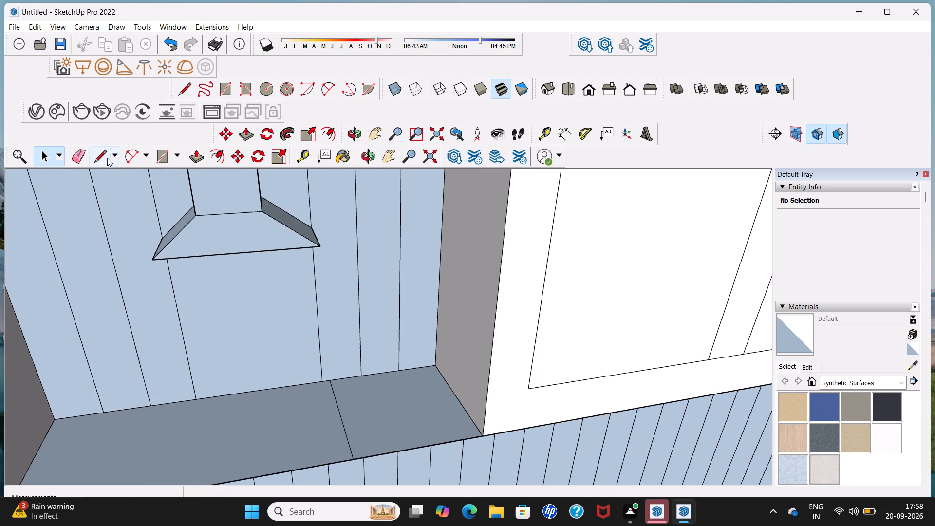
click(102, 152)
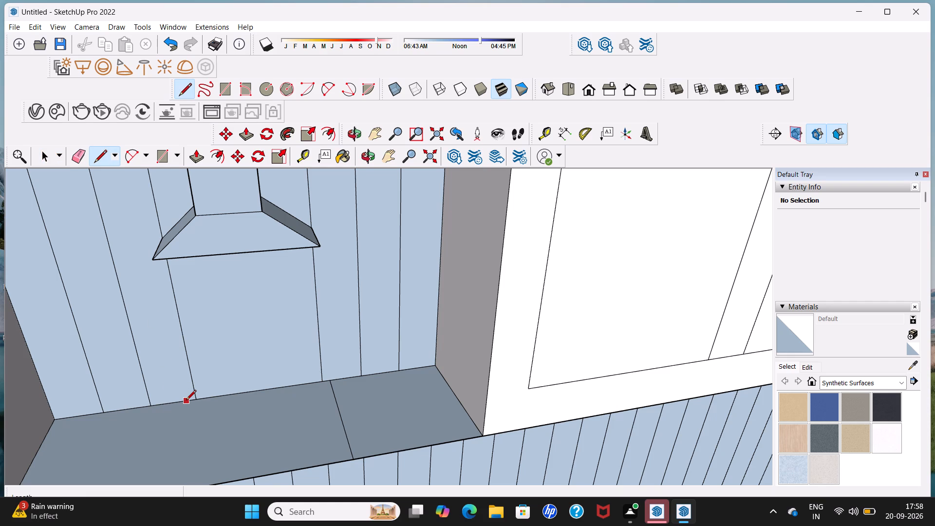
scroll(186, 401, up, 1)
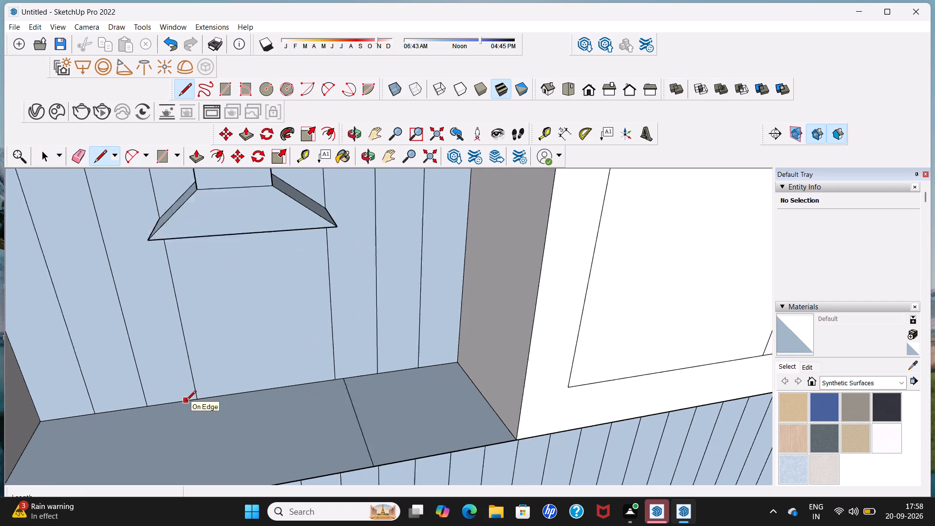
scroll(186, 401, up, 3)
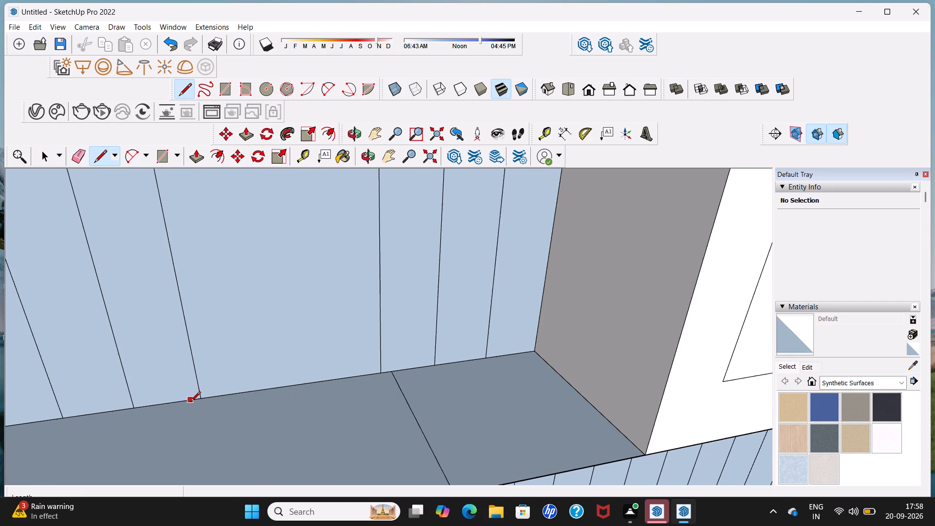
click(190, 402)
scroll(193, 440, down, 10)
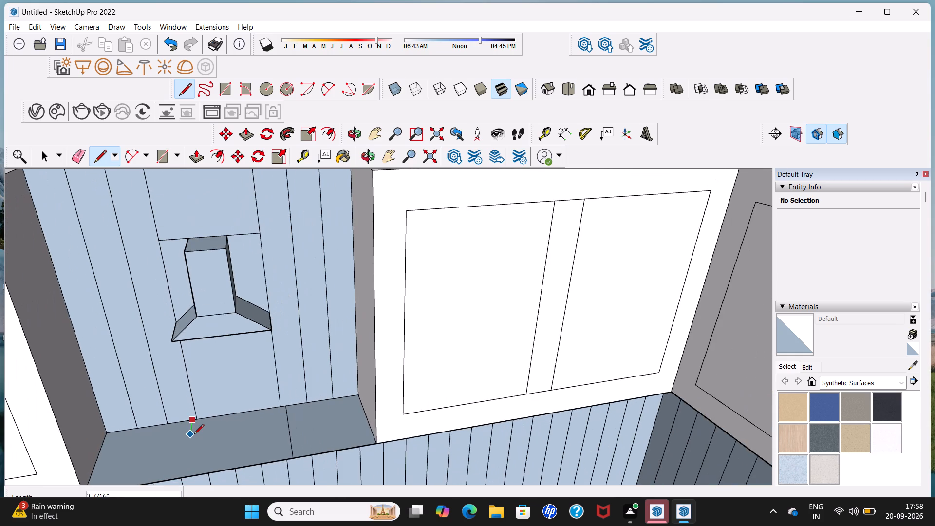
click(188, 475)
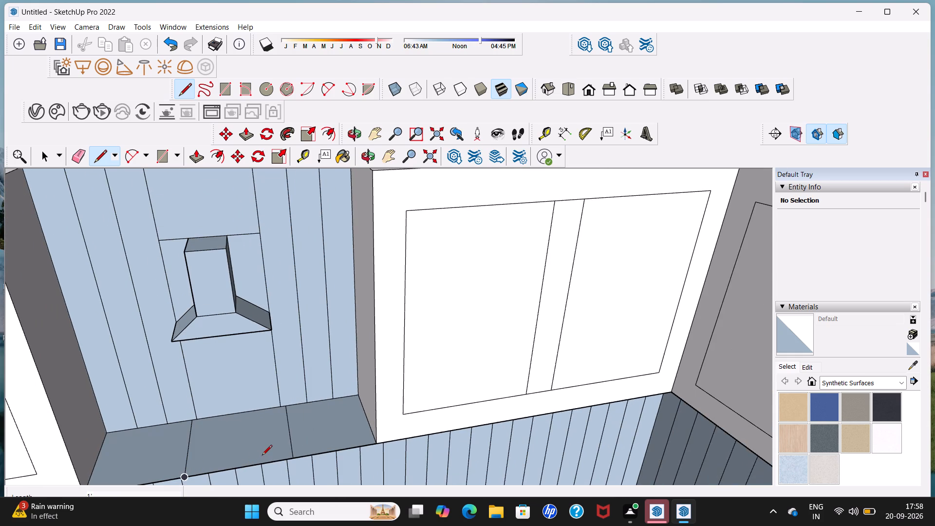
key(space)
Push/Pull the ledge's middle section beneath the hood upward by about 7/8" to form a cooktop slab.
click(200, 157)
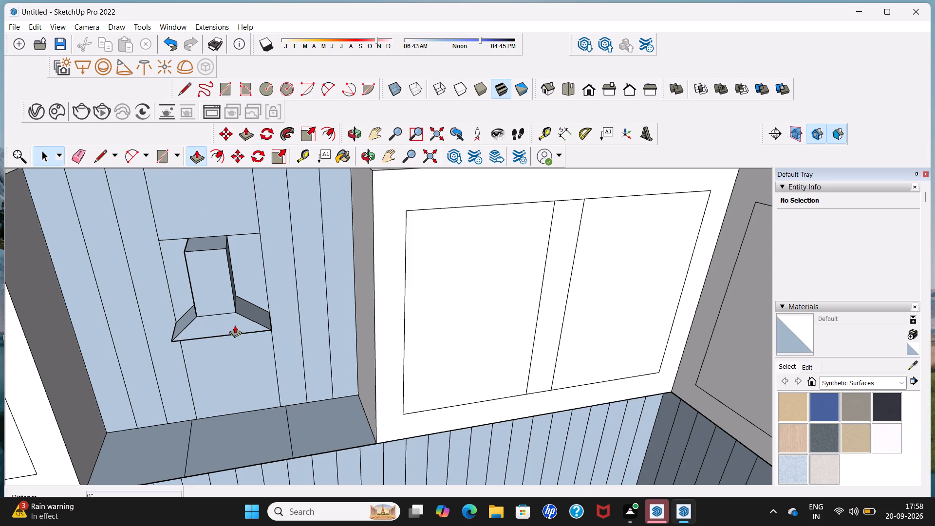
click(265, 440)
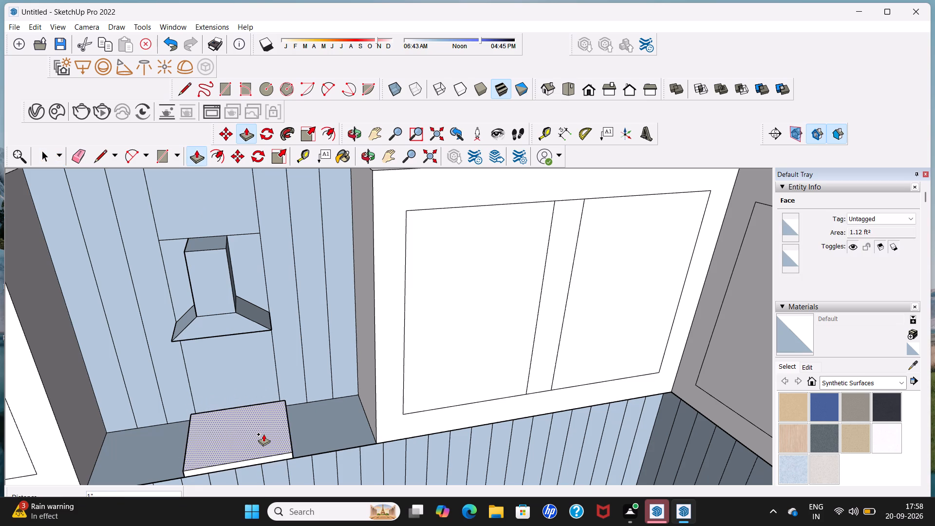
click(263, 435)
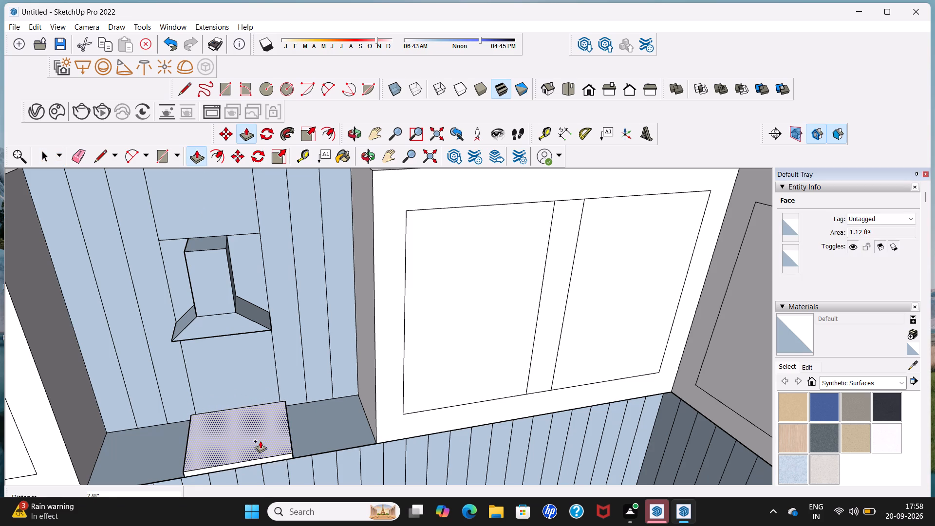
key(space)
shift+middle_drag(259, 441, 376, 374)
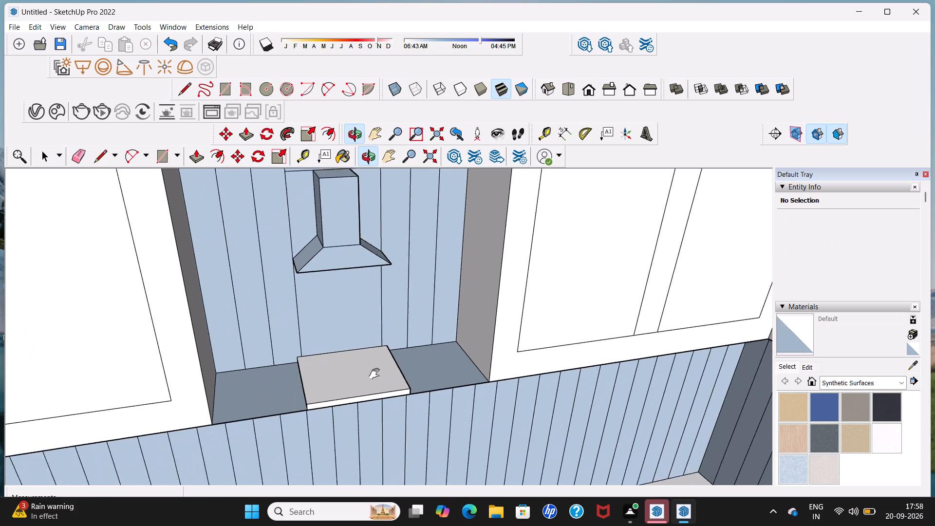
shift+middle_drag(376, 374, 385, 360)
scroll(385, 390, up, 4)
middle_drag(385, 376, 386, 328)
scroll(385, 330, up, 2)
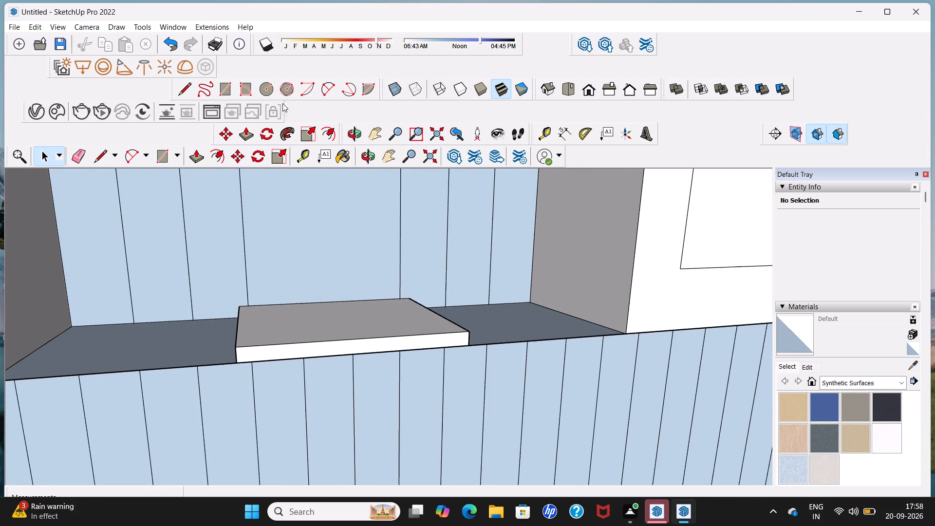
Draw a circle of about 1/4" radius on the cooktop slab's front face, left of its middle.
click(263, 90)
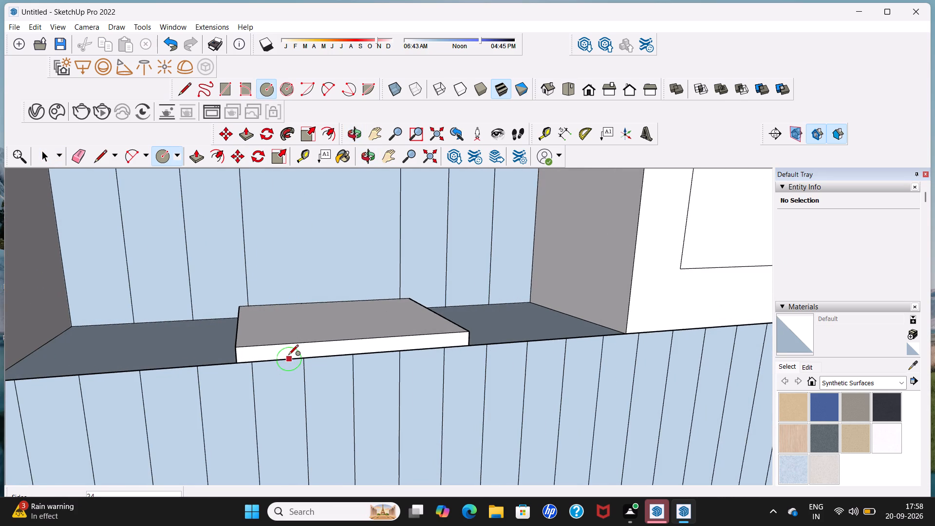
scroll(288, 352, up, 11)
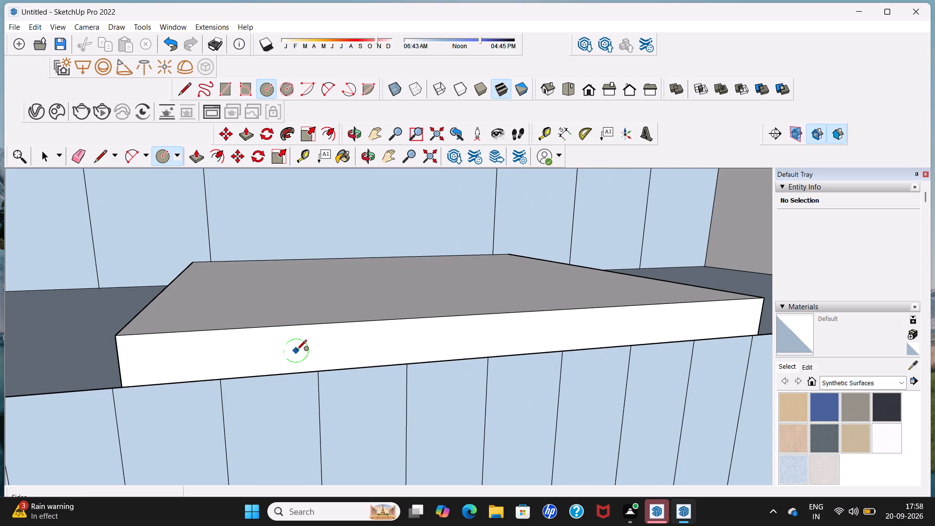
click(312, 349)
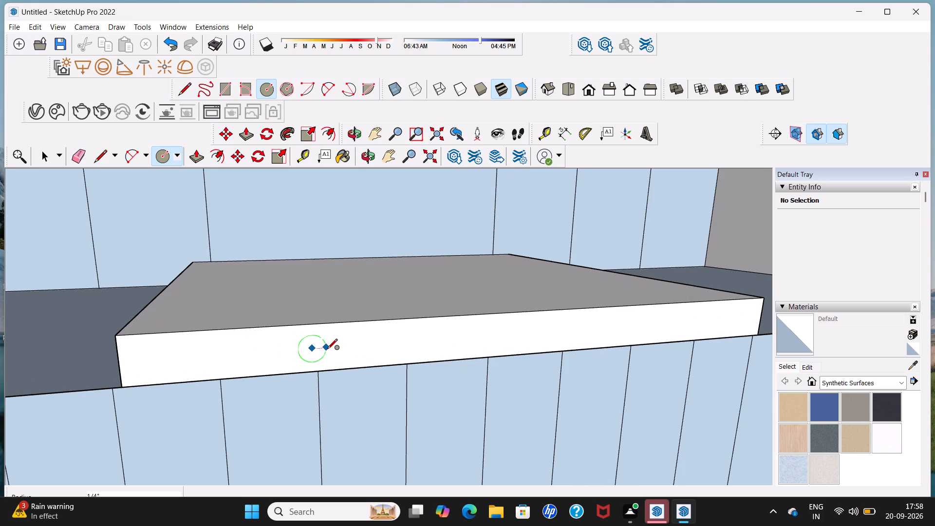
click(325, 350)
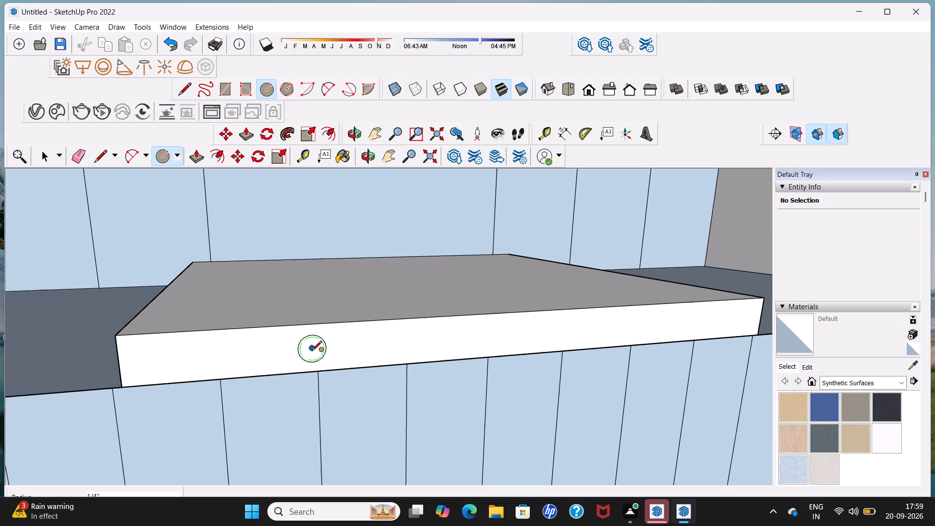
key(space)
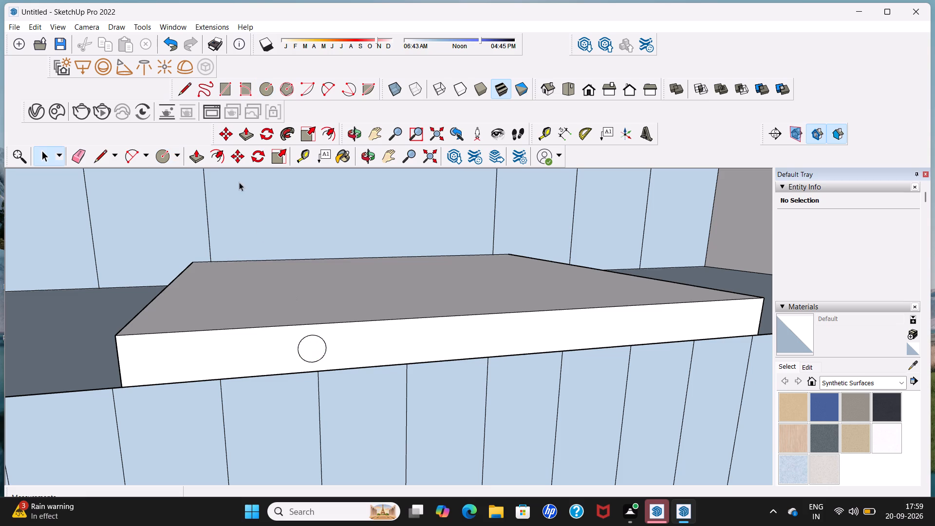
Copy the circle three times along the slab's front face, spaced about 1 1/16" to 1 1/8" apart, to form a row of four.
click(325, 348)
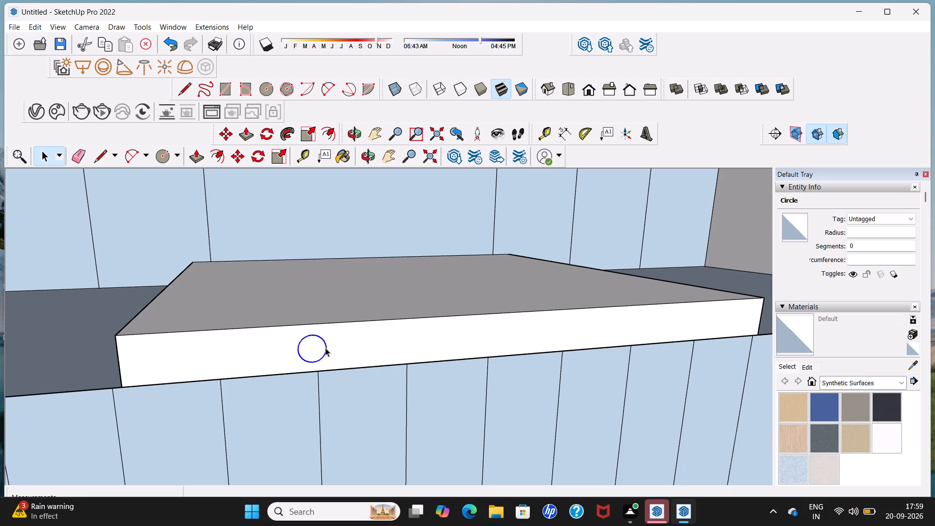
click(237, 158)
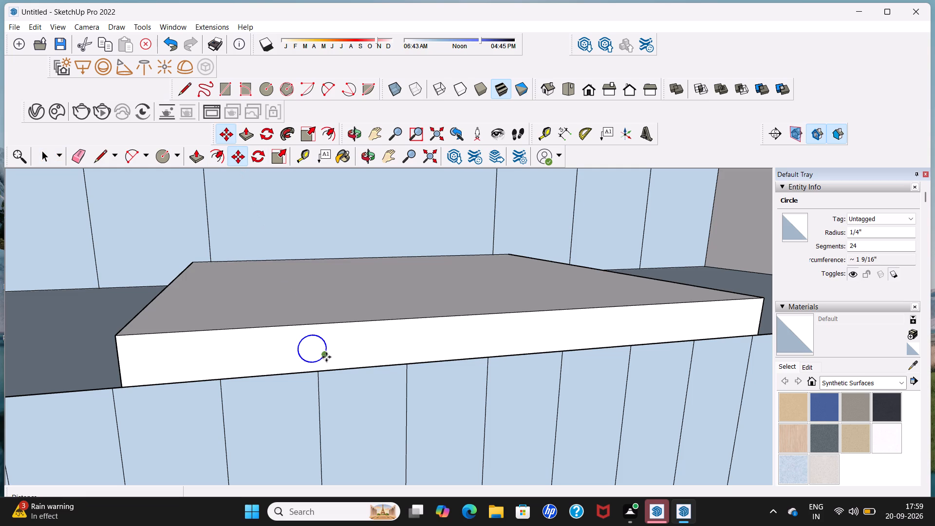
click(323, 357)
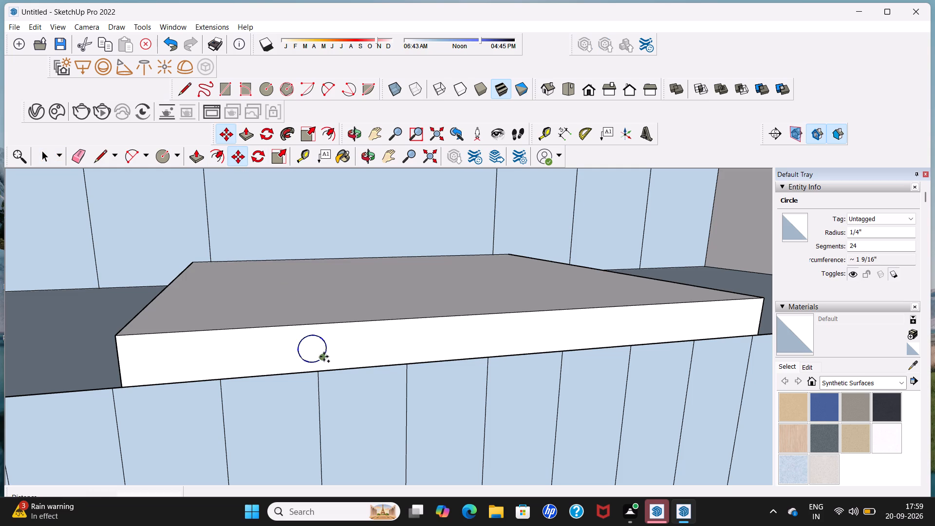
click(381, 354)
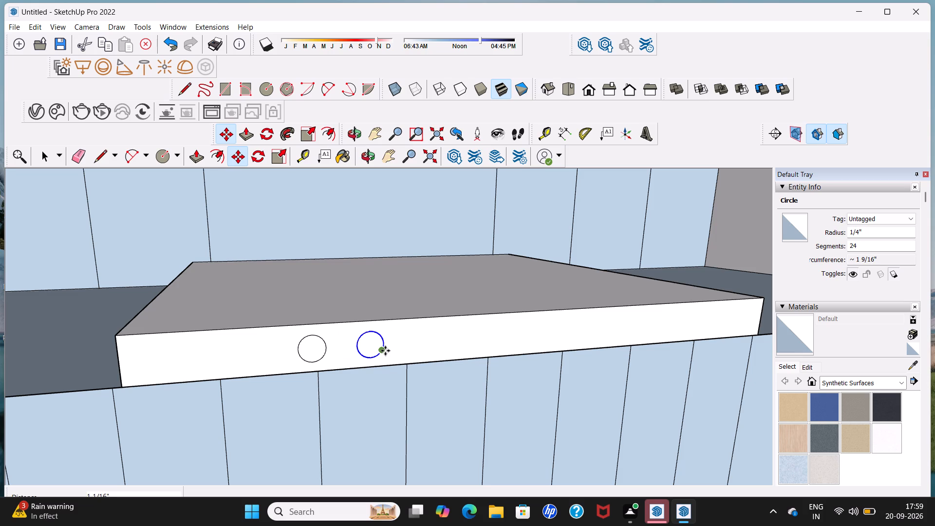
click(382, 351)
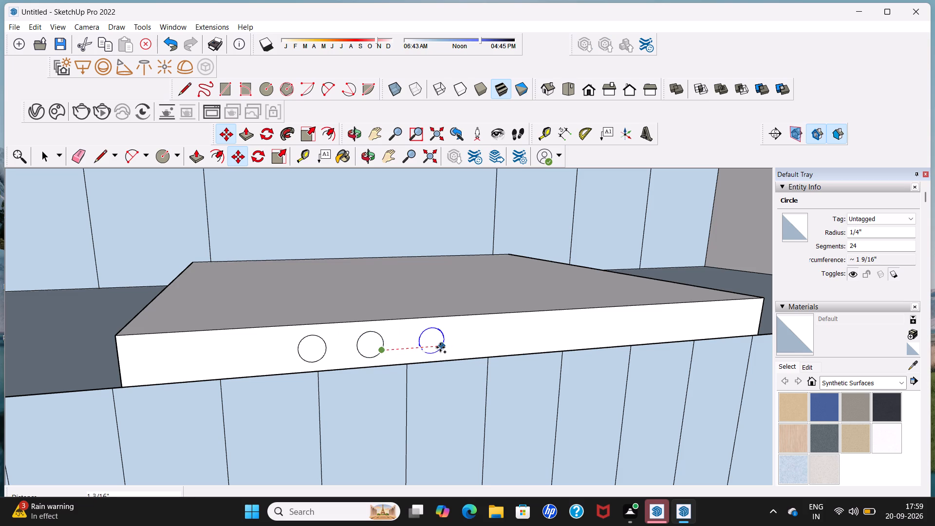
click(438, 347)
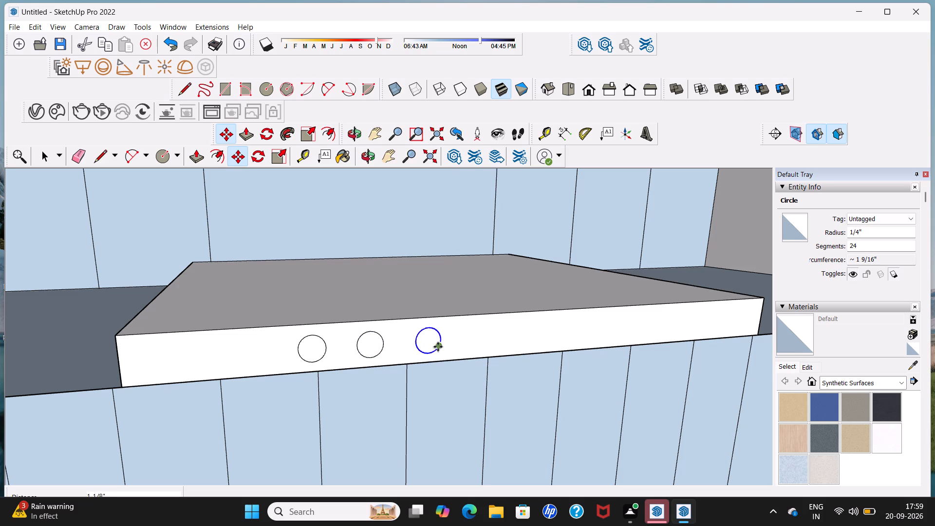
click(438, 347)
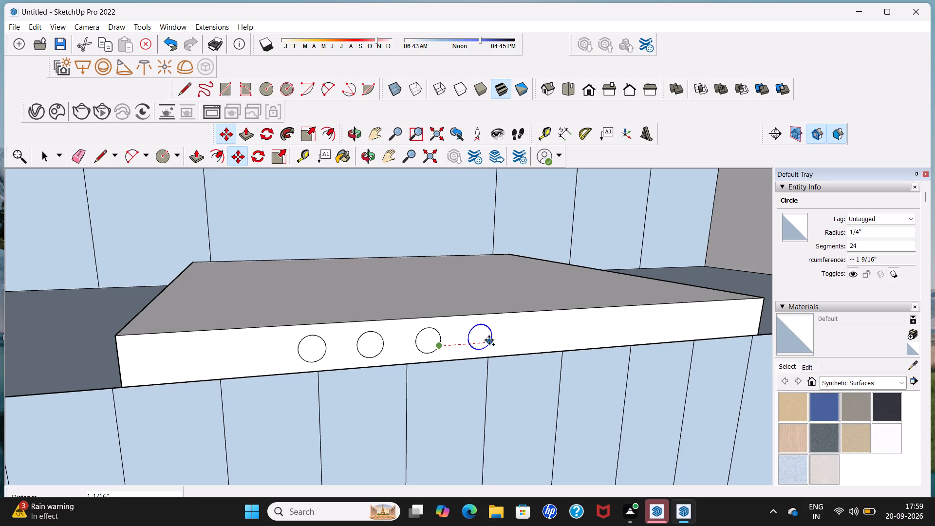
click(491, 339)
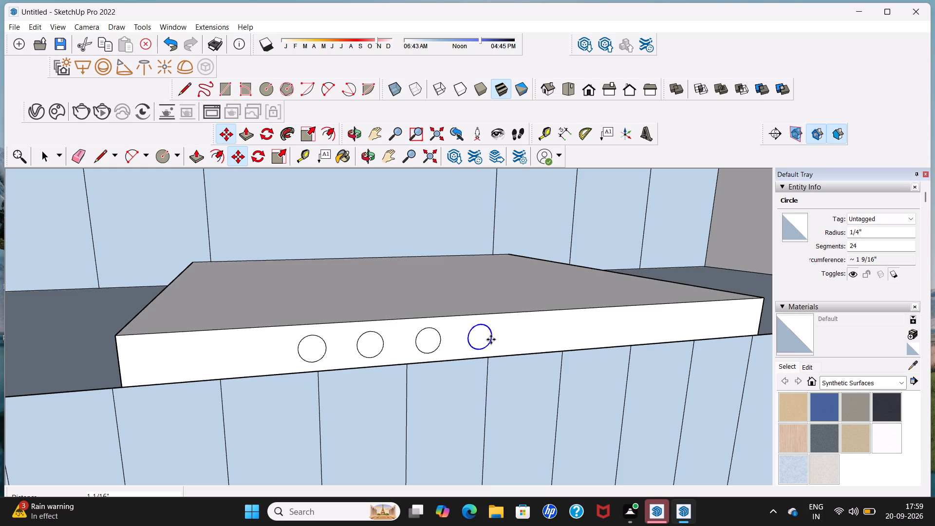
scroll(491, 339, down, 5)
scroll(470, 343, up, 4)
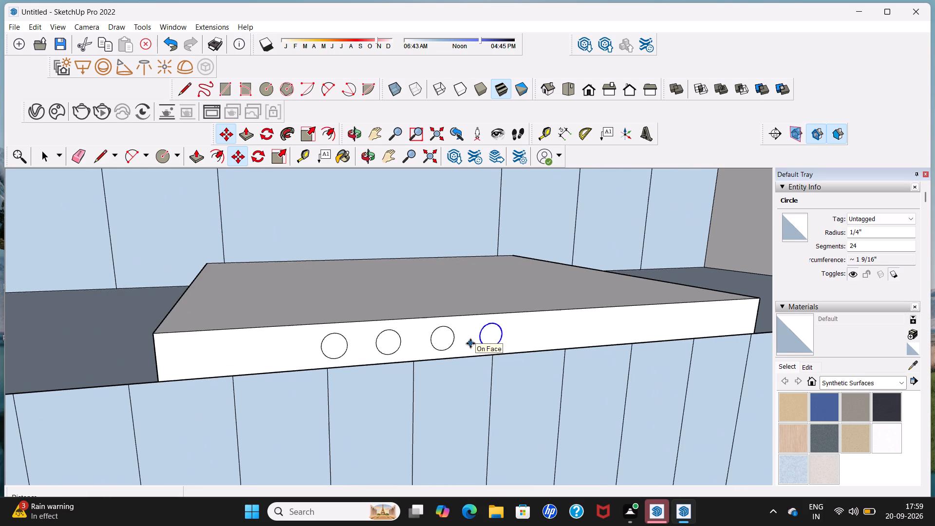
key(space)
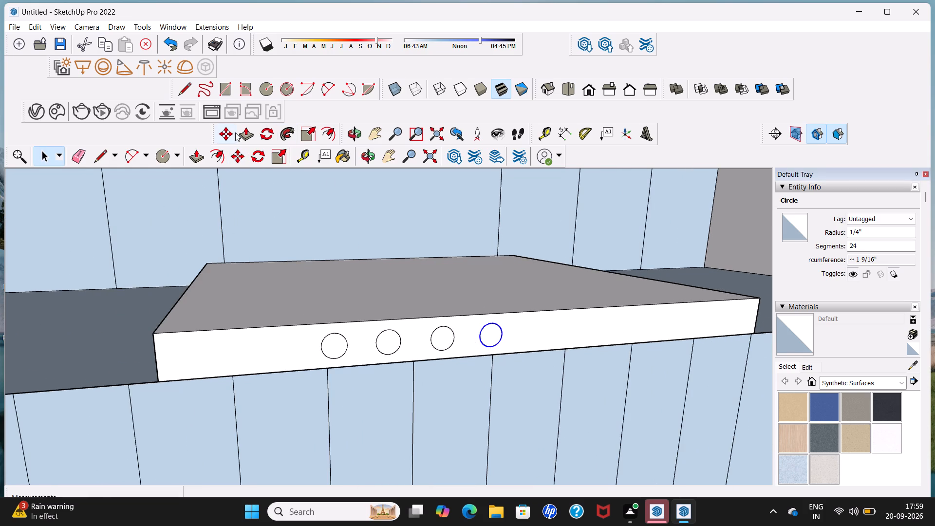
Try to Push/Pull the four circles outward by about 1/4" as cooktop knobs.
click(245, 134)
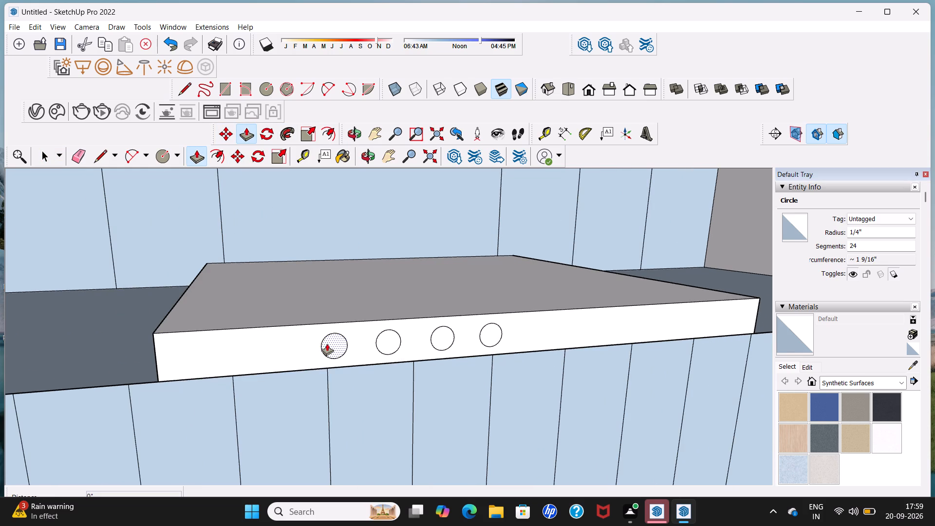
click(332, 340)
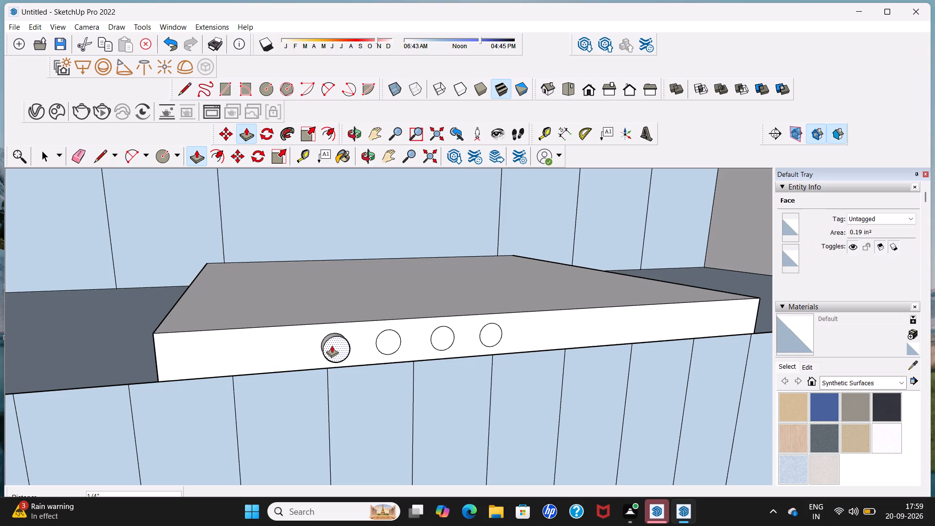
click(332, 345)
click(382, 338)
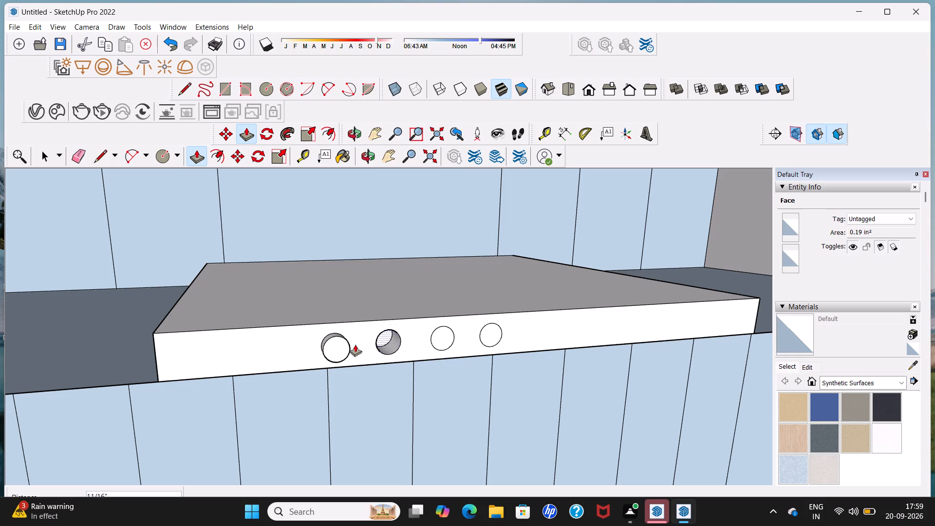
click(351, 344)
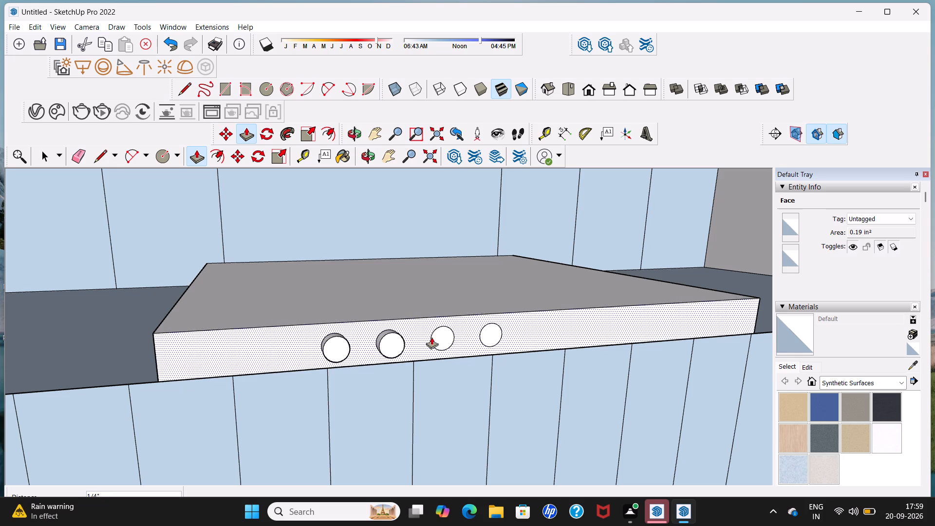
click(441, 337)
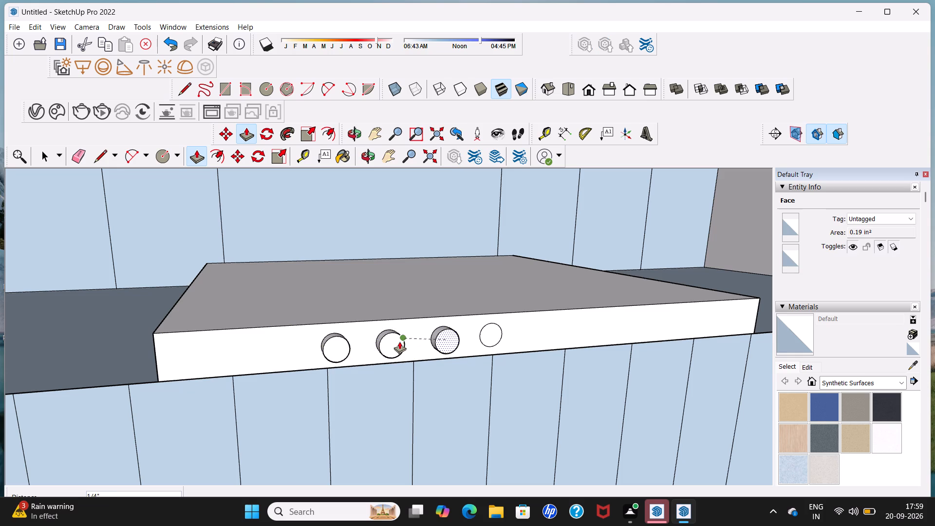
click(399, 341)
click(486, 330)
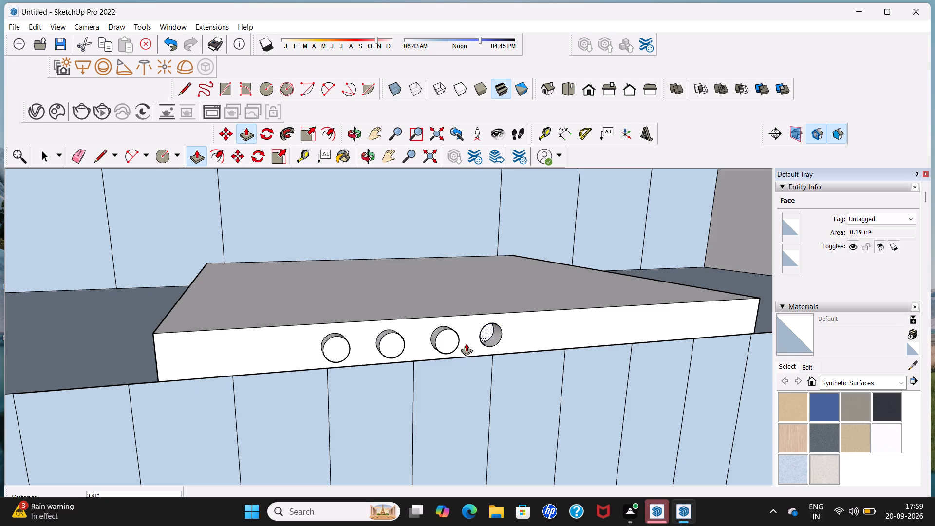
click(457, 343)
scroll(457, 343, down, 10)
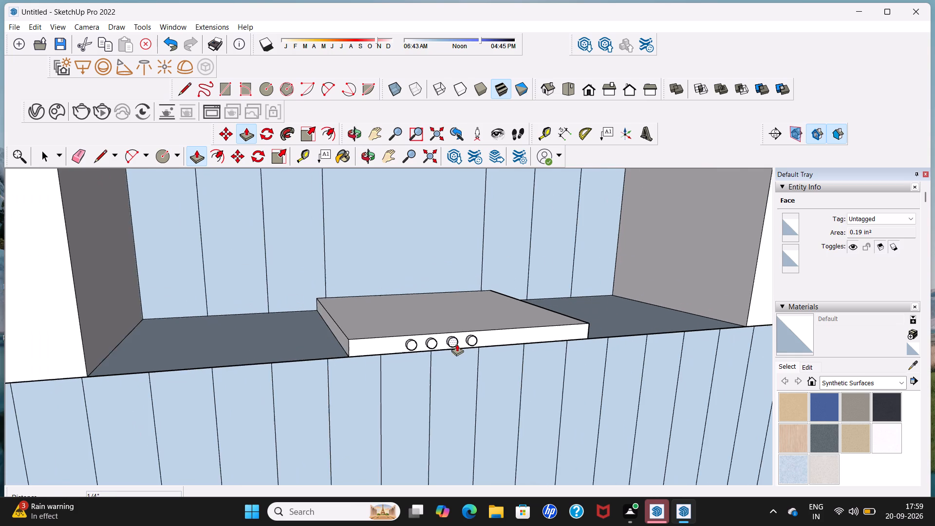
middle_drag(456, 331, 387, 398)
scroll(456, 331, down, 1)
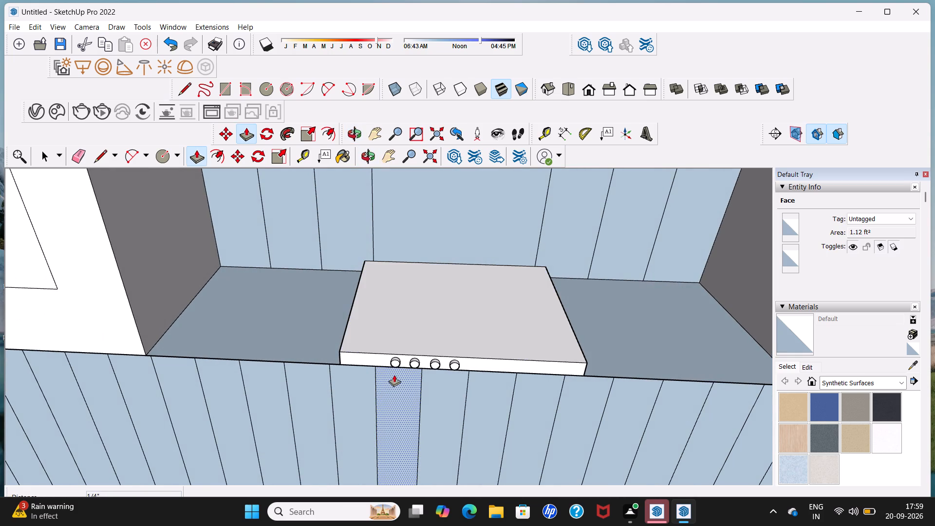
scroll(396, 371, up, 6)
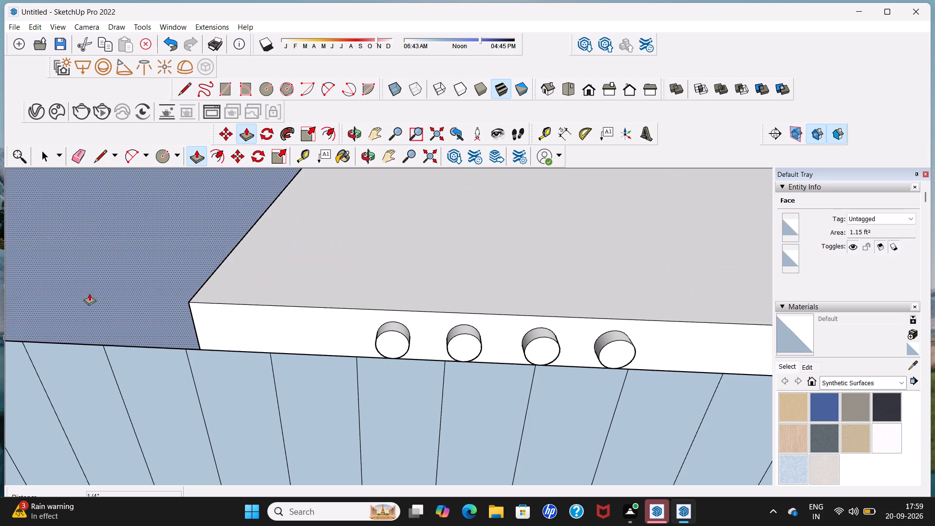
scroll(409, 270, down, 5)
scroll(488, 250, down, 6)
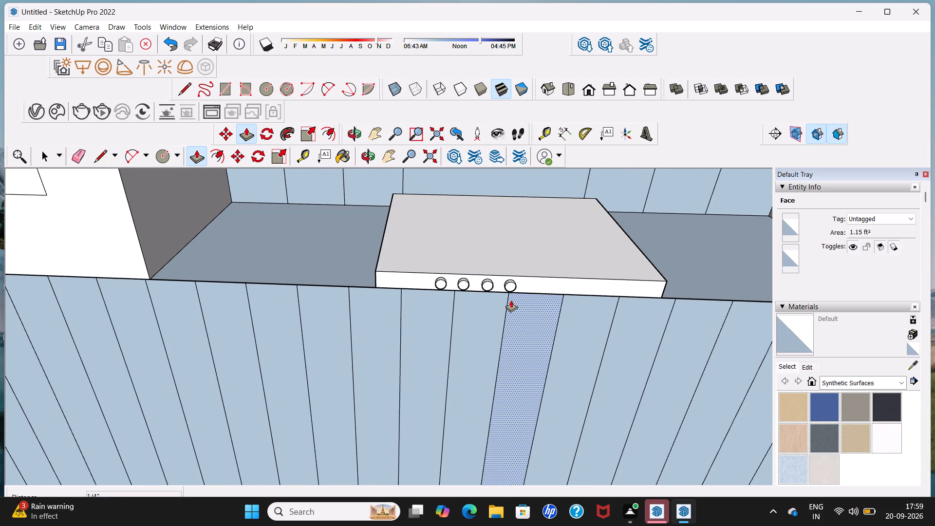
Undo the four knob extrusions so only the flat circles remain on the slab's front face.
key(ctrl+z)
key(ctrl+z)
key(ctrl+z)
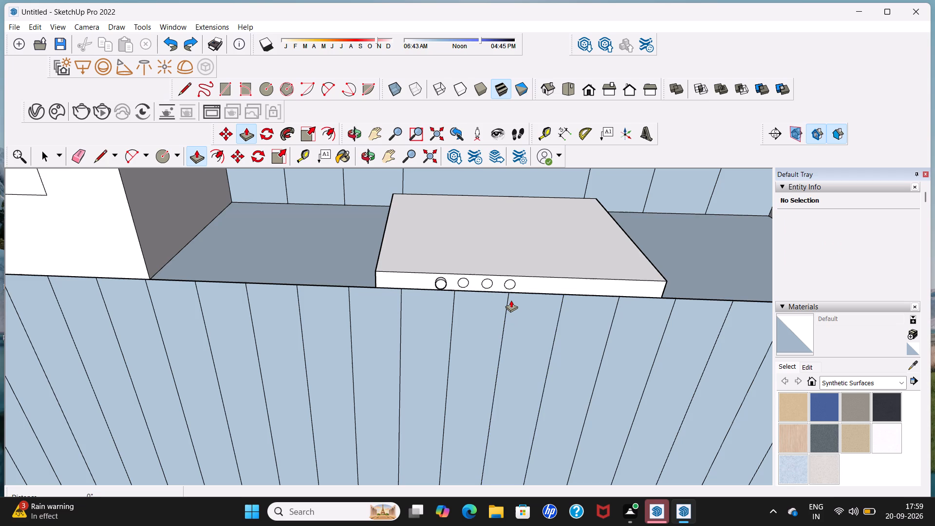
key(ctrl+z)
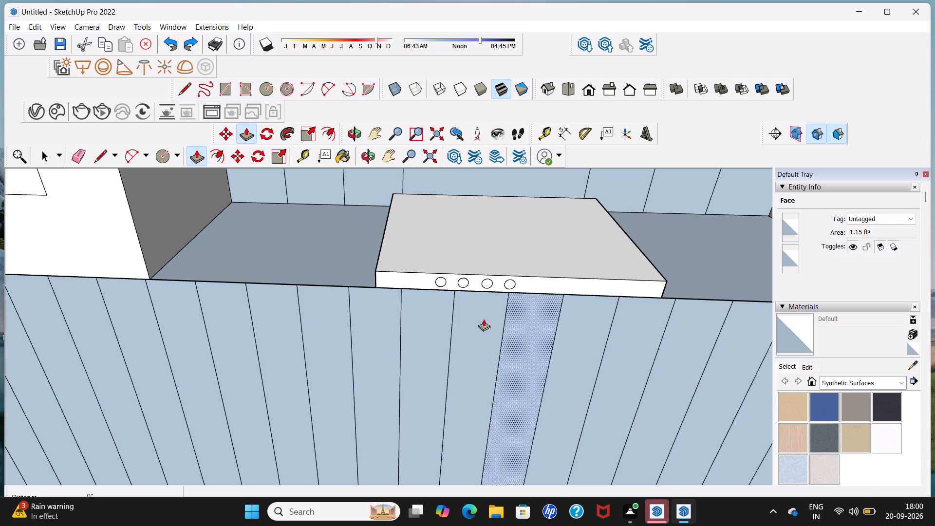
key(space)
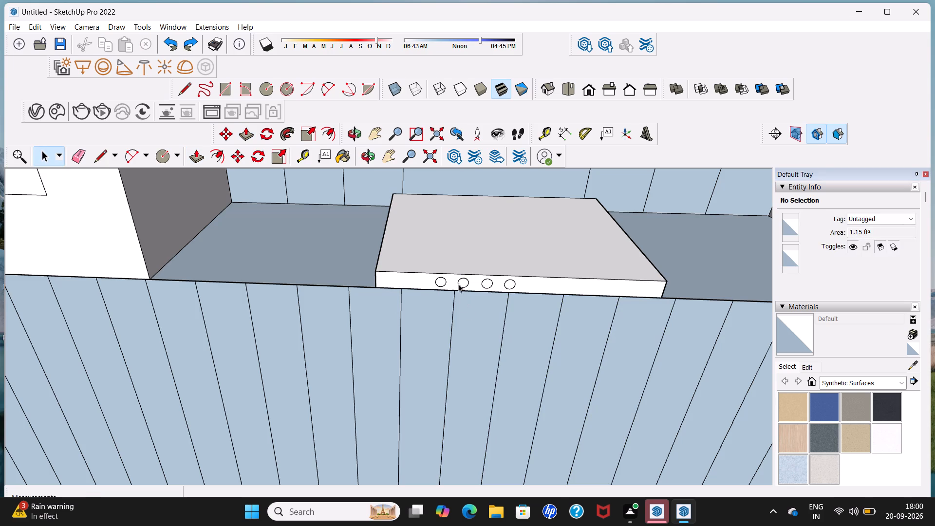
Copy the rightmost circle twice more to the right along the slab's front face, about 1" apart.
click(515, 285)
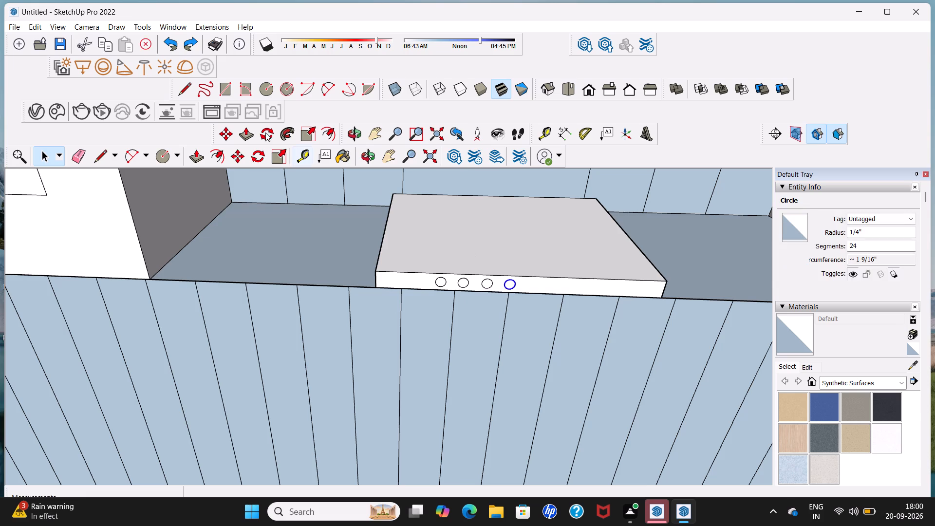
click(229, 132)
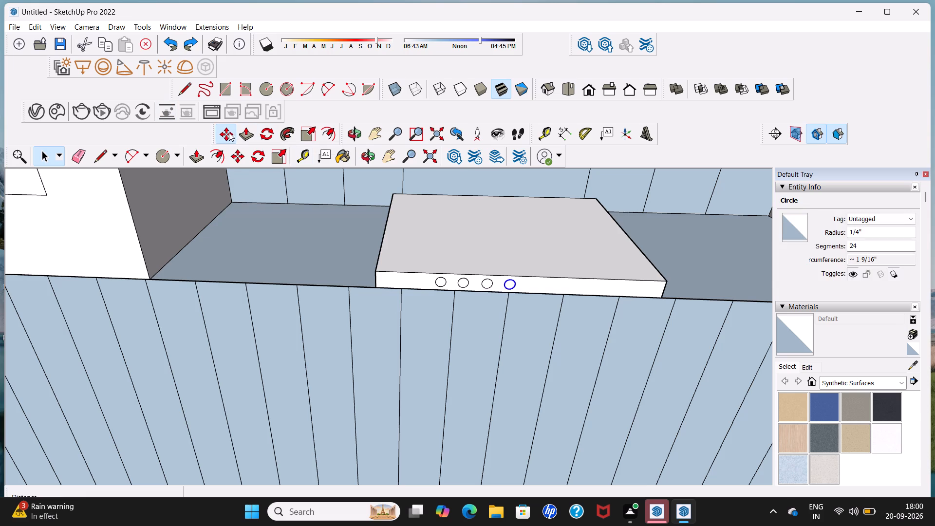
click(510, 289)
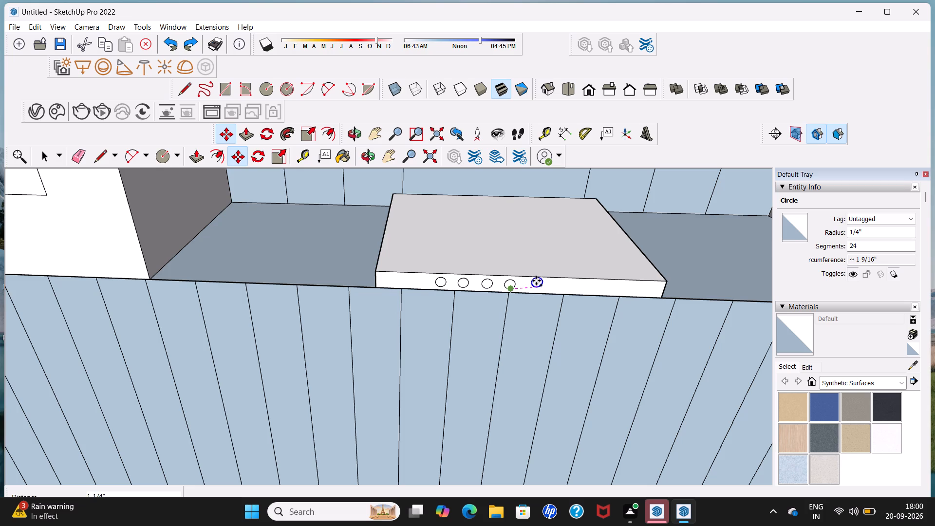
click(533, 284)
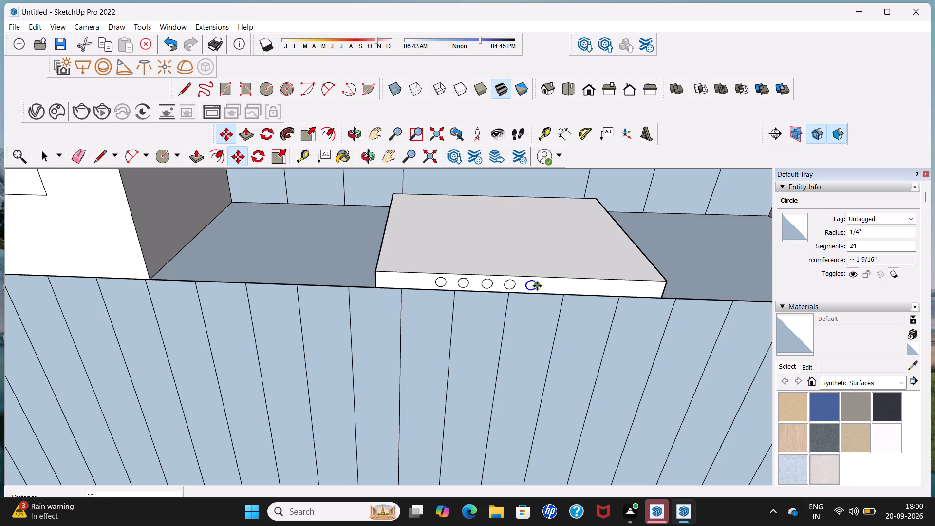
click(537, 286)
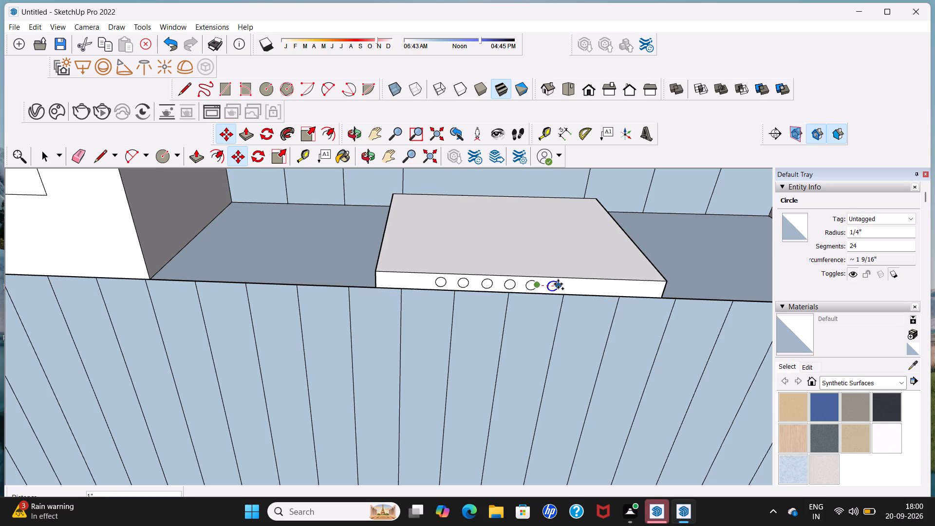
click(559, 284)
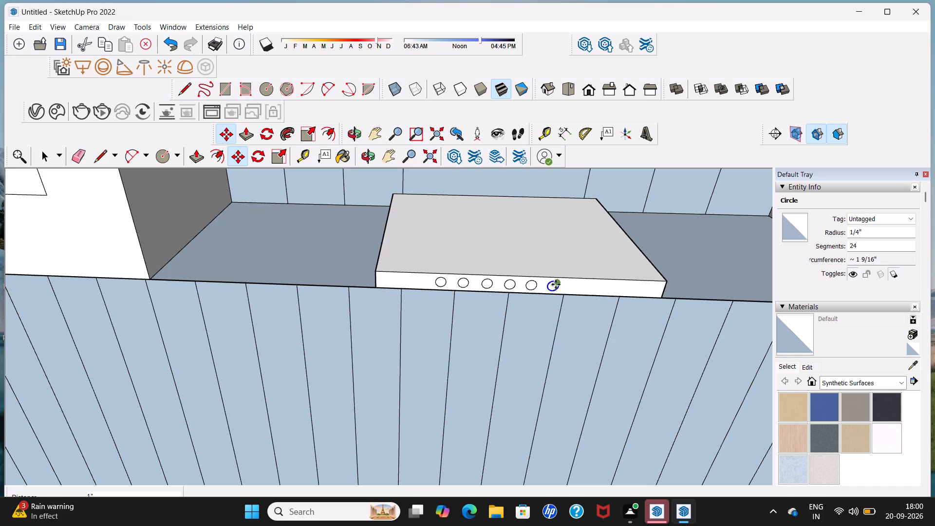
key(space)
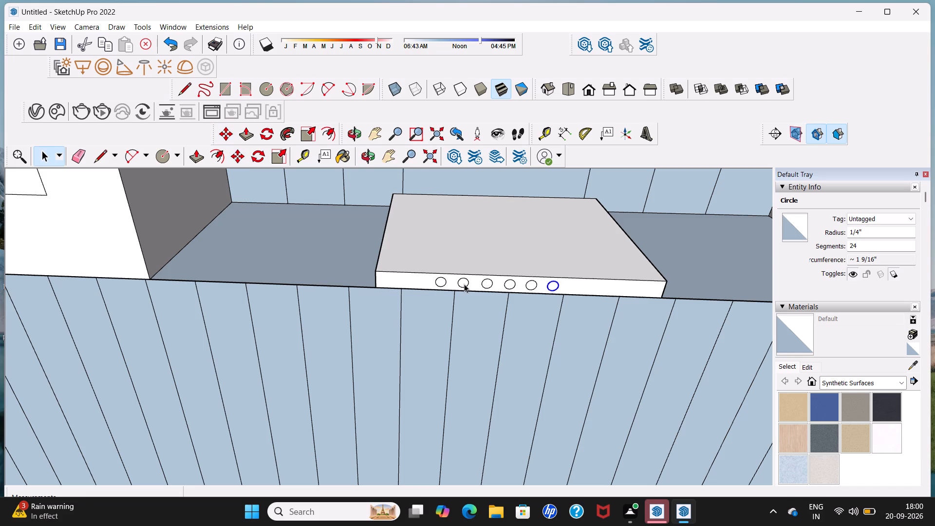
Delete the two leftmost circles from the row of six on the cooktop slab's front face.
key(space)
scroll(467, 283, down, 8)
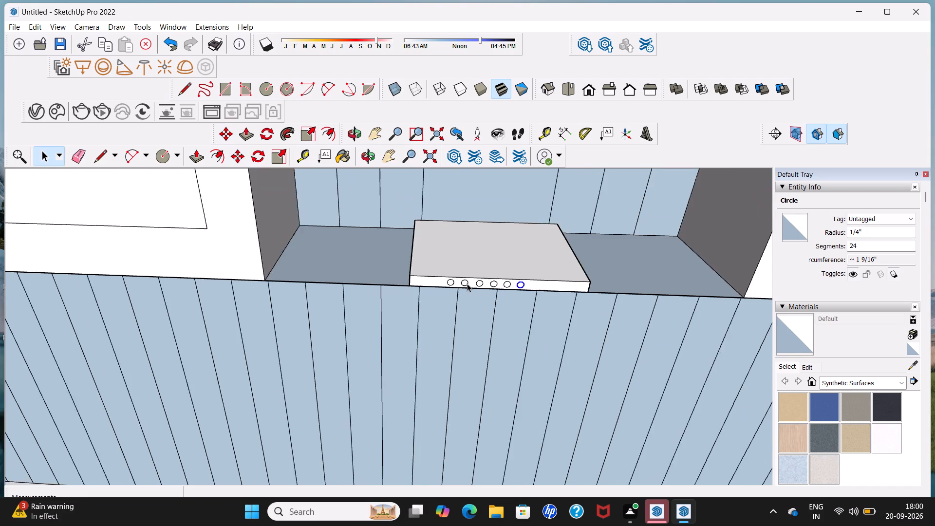
scroll(467, 283, down, 4)
scroll(540, 296, down, 12)
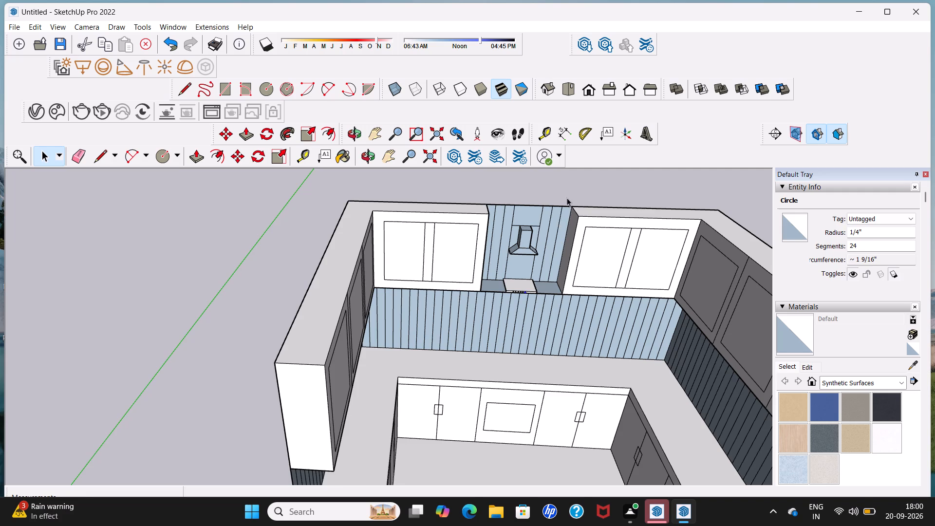
click(570, 193)
scroll(540, 270, up, 6)
scroll(518, 306, up, 6)
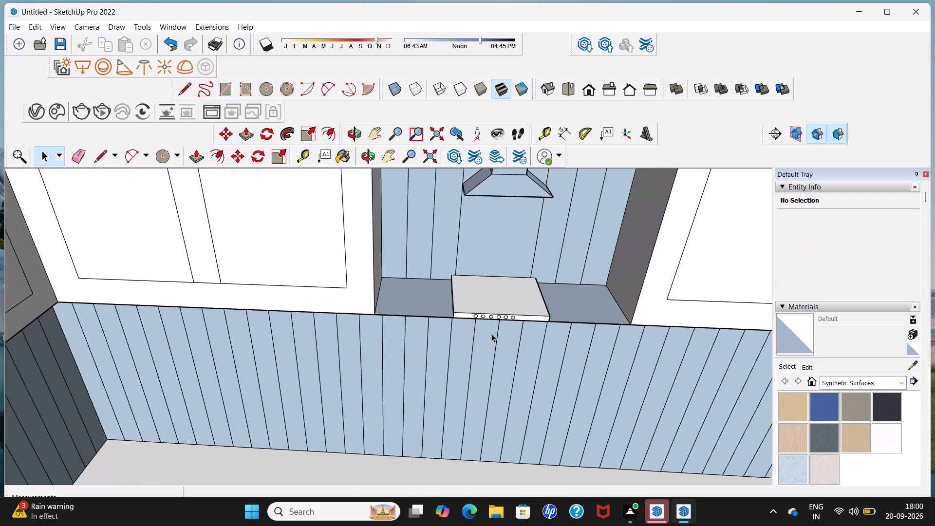
scroll(491, 333, up, 4)
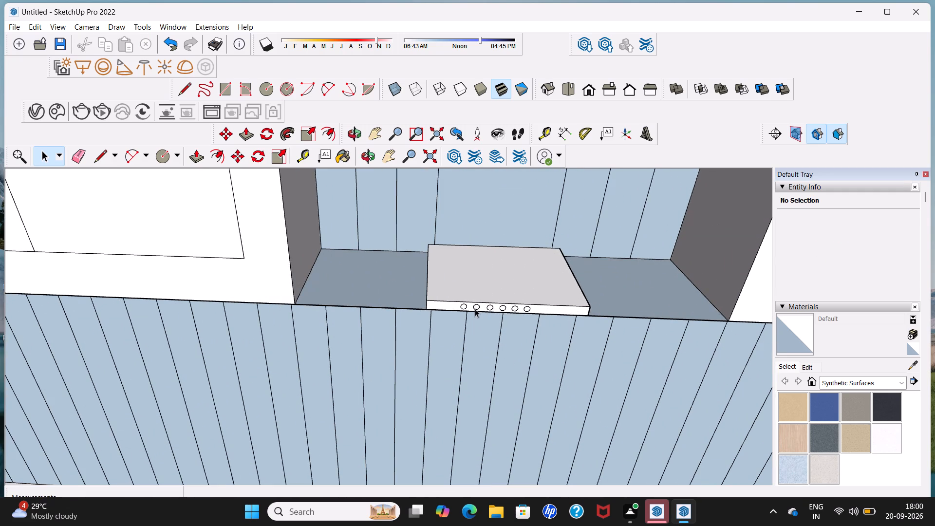
scroll(475, 308, up, 7)
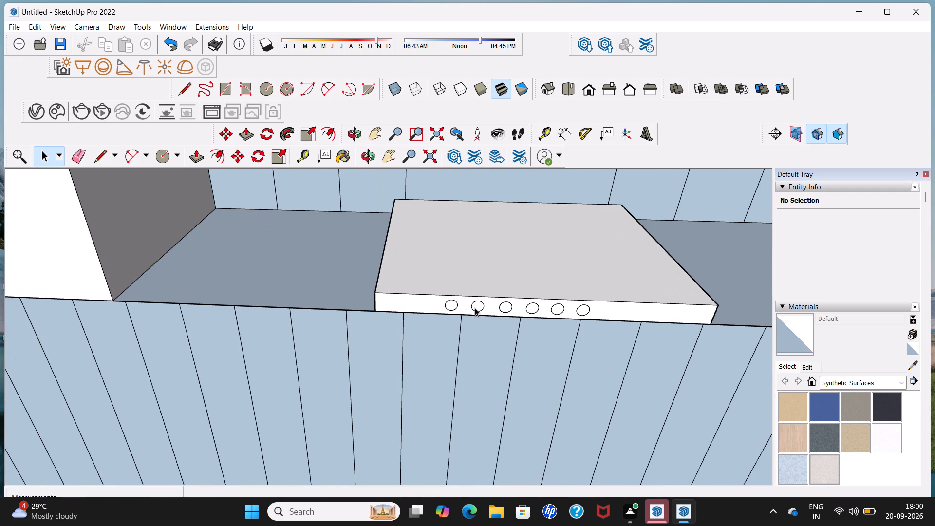
click(475, 309)
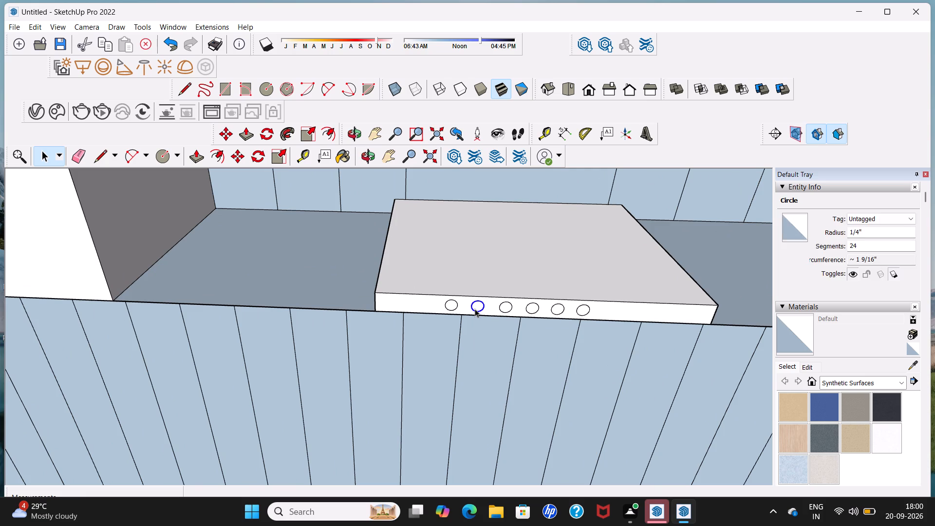
key(Delete)
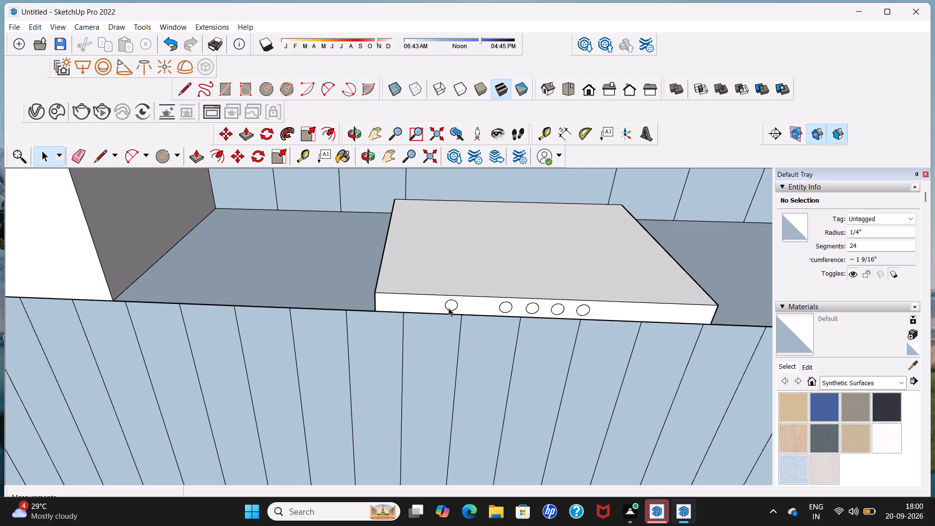
click(449, 308)
key(Delete)
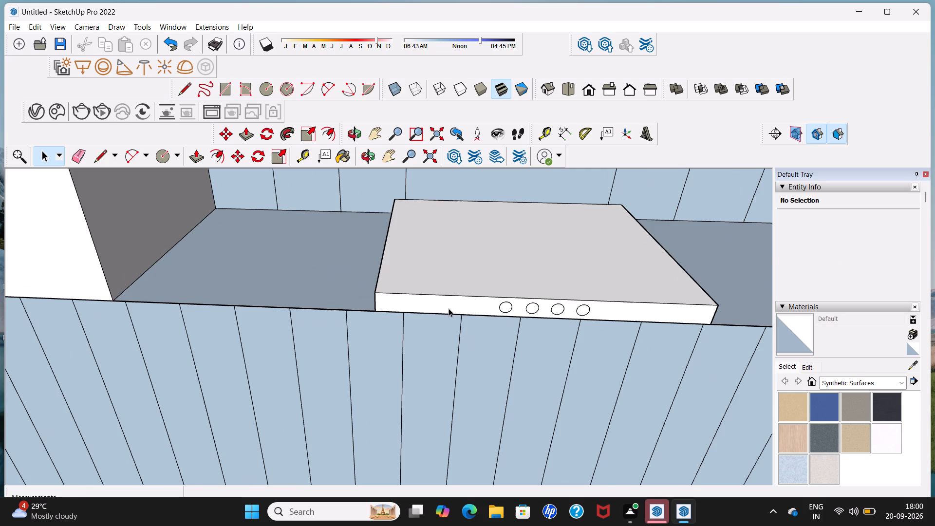
Draw a burner circle with a radius of about 1 1/2" on the slab's top face, near its rear-left corner.
scroll(449, 308, up, 1)
scroll(449, 308, down, 4)
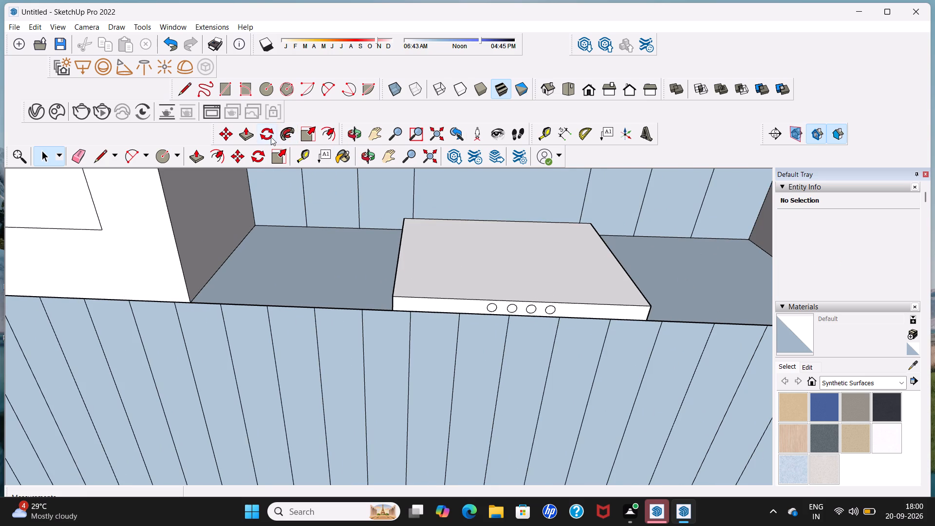
click(268, 93)
scroll(453, 228, up, 4)
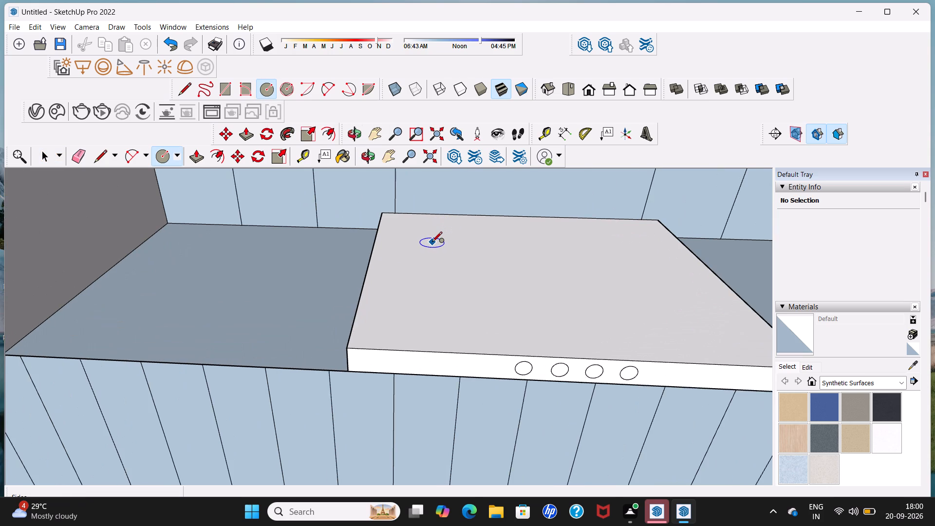
scroll(432, 243, up, 4)
middle_drag(432, 243, 430, 302)
scroll(437, 283, down, 7)
middle_drag(459, 274, 458, 324)
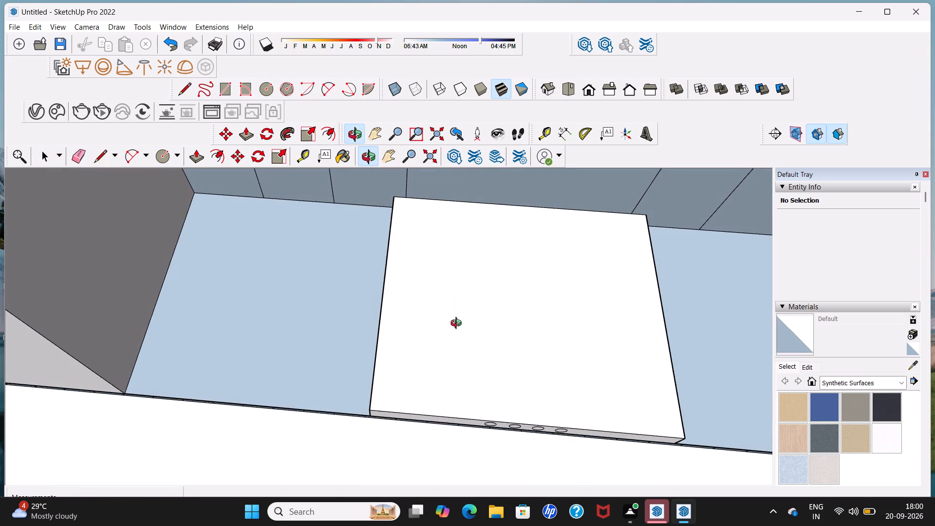
middle_drag(458, 324, 458, 320)
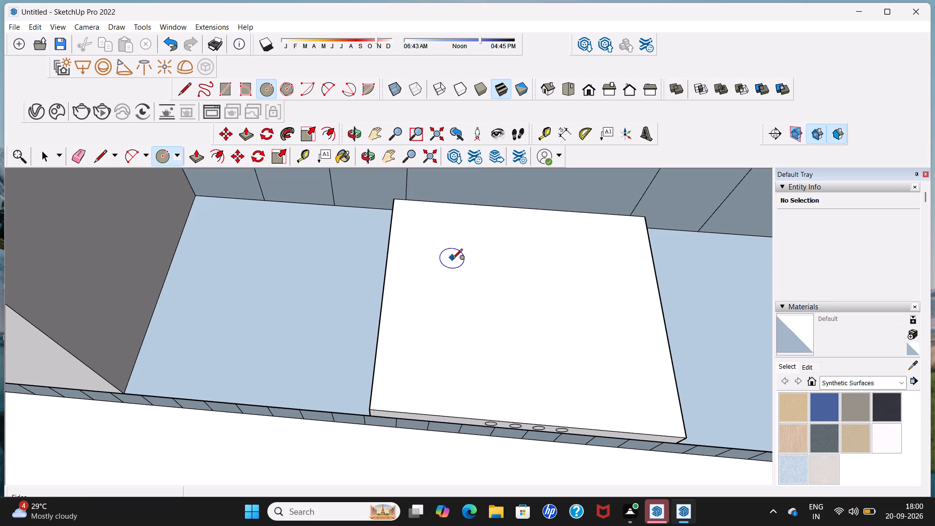
click(447, 243)
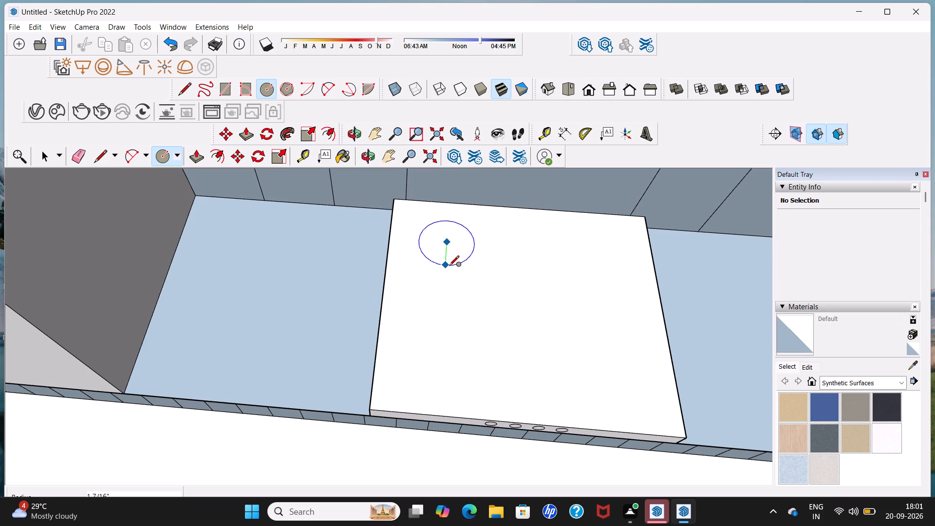
click(449, 267)
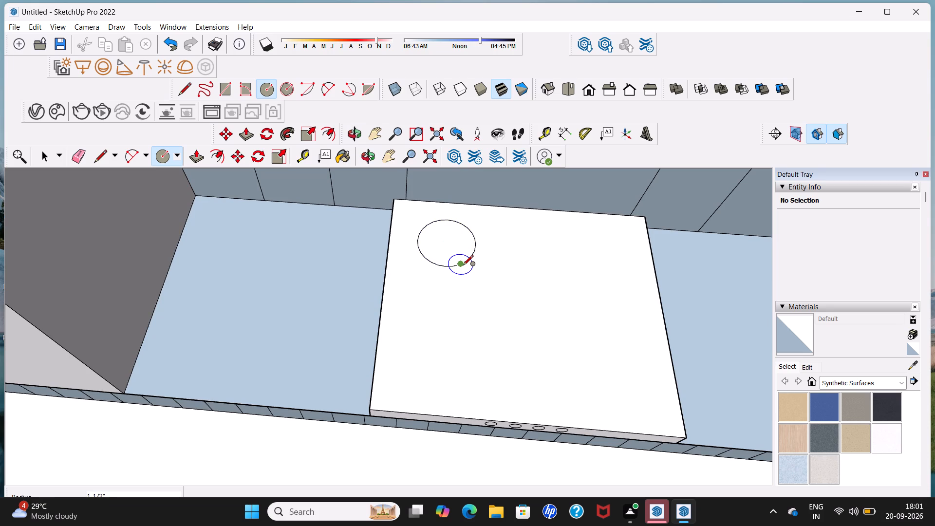
key(space)
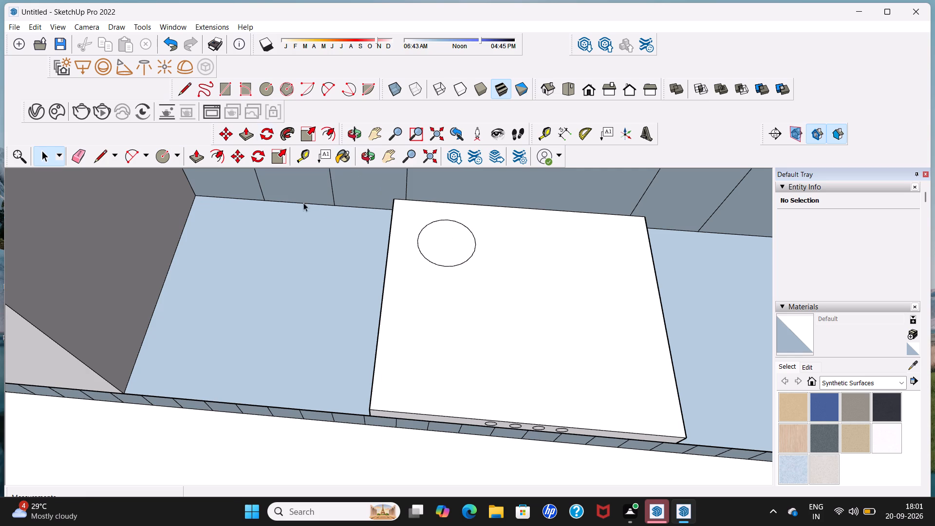
Copy the burner circle about 6 13/16" right, that copy 5 11/16" forward, and that one 6 1/4" left, forming a two-by-two layout.
click(442, 264)
click(243, 156)
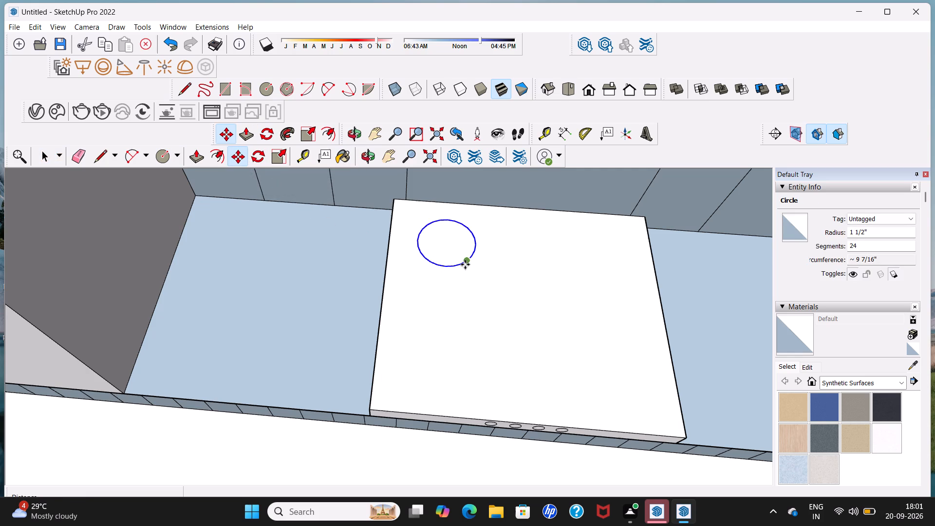
click(465, 264)
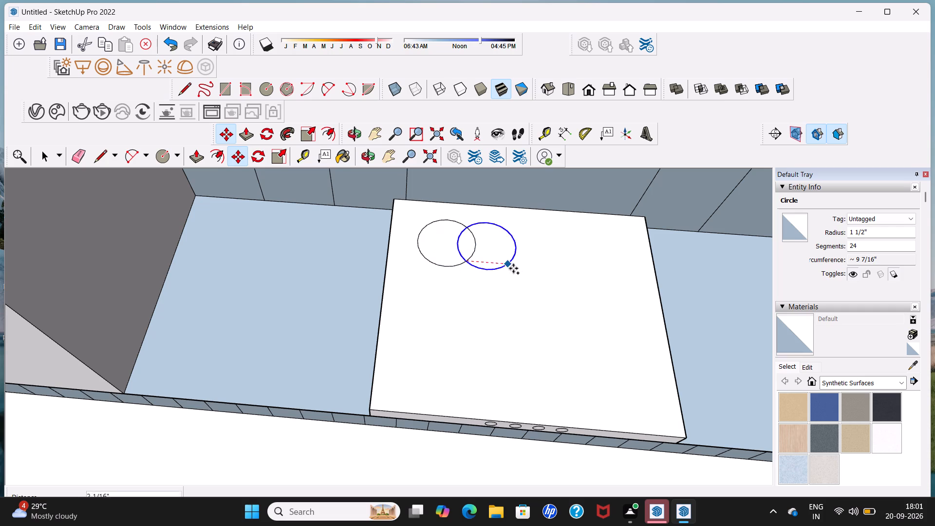
click(602, 277)
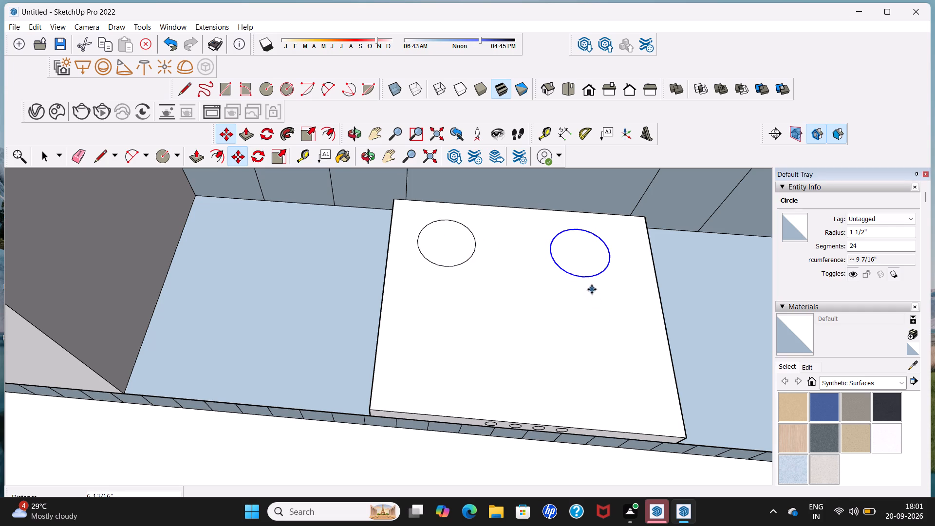
click(591, 277)
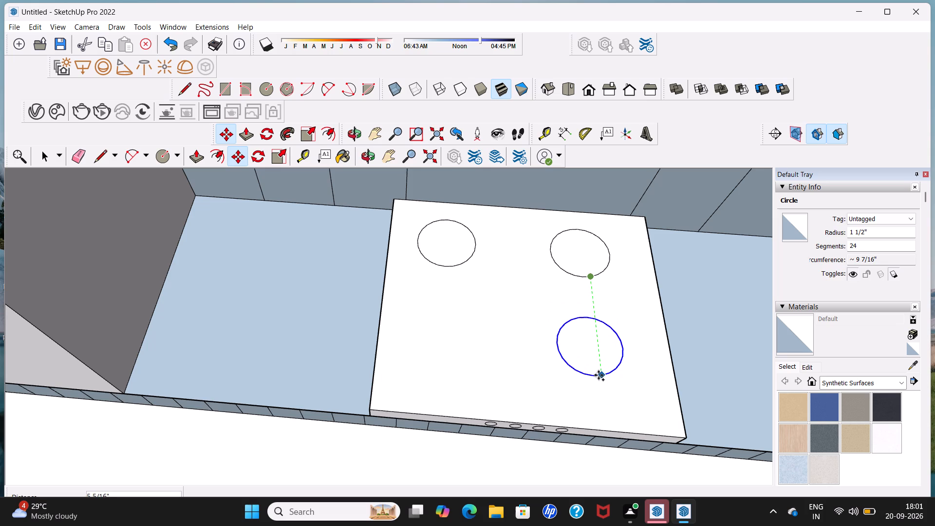
click(599, 383)
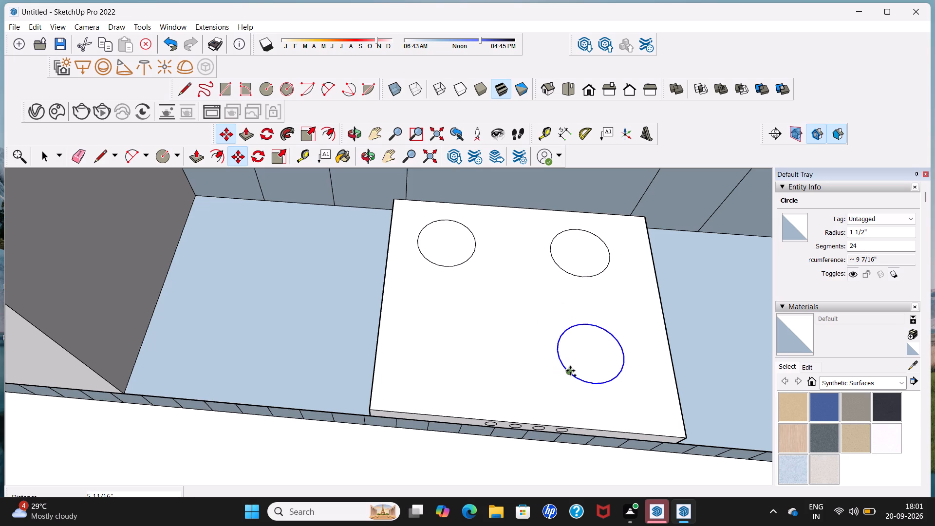
click(570, 371)
click(430, 366)
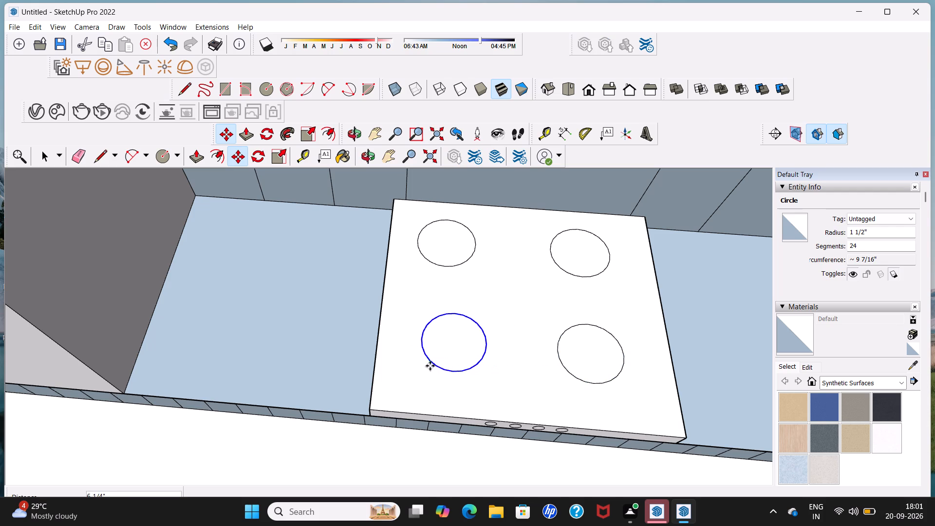
scroll(430, 364, down, 14)
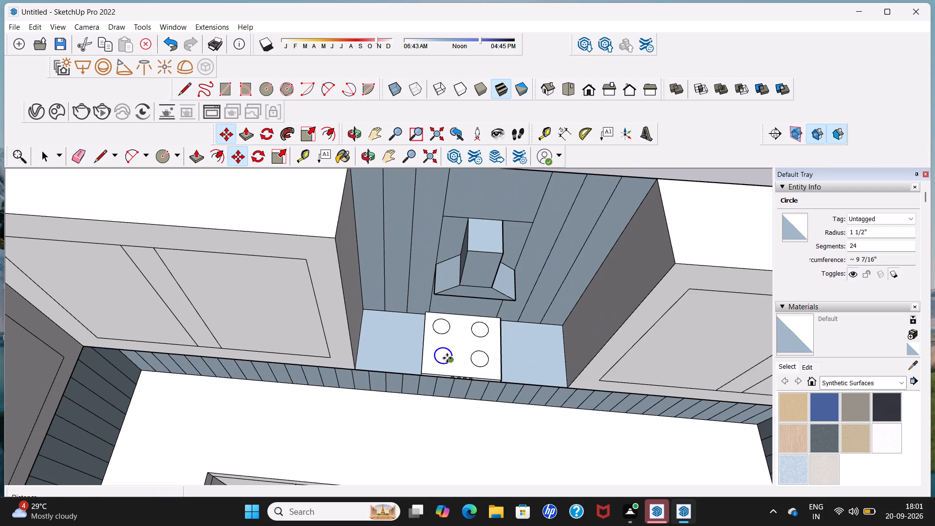
key(space)
Examine the whole kitchen model with the range hood and cooktop from the front, above, the side and below.
middle_drag(449, 379, 480, 279)
scroll(480, 283, down, 5)
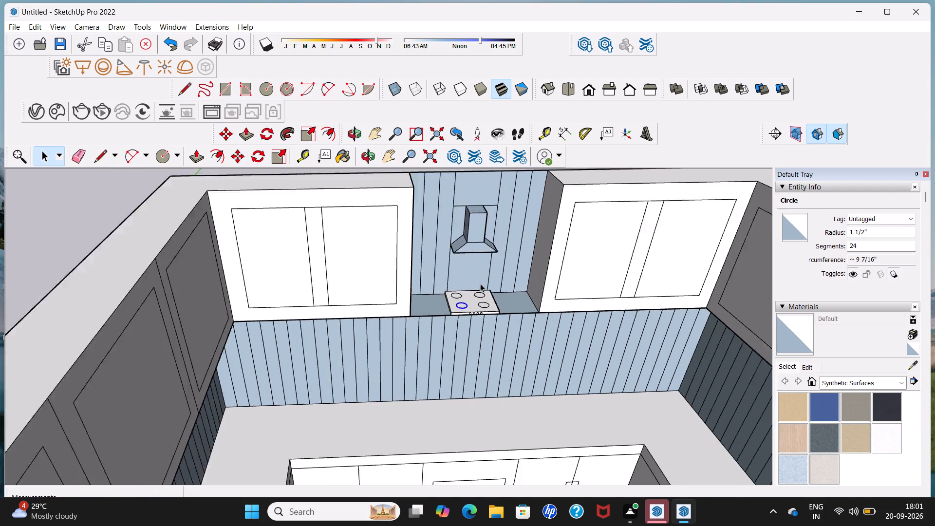
scroll(480, 283, down, 7)
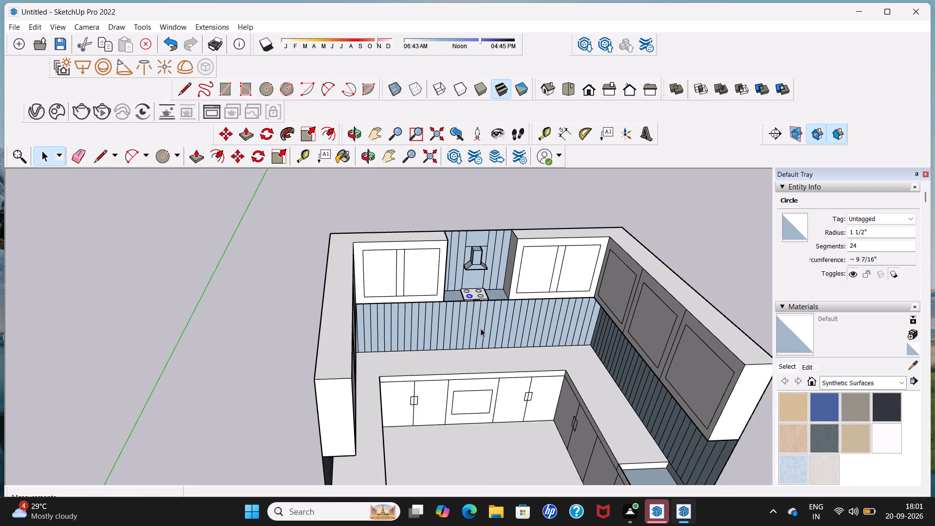
middle_drag(485, 331, 480, 285)
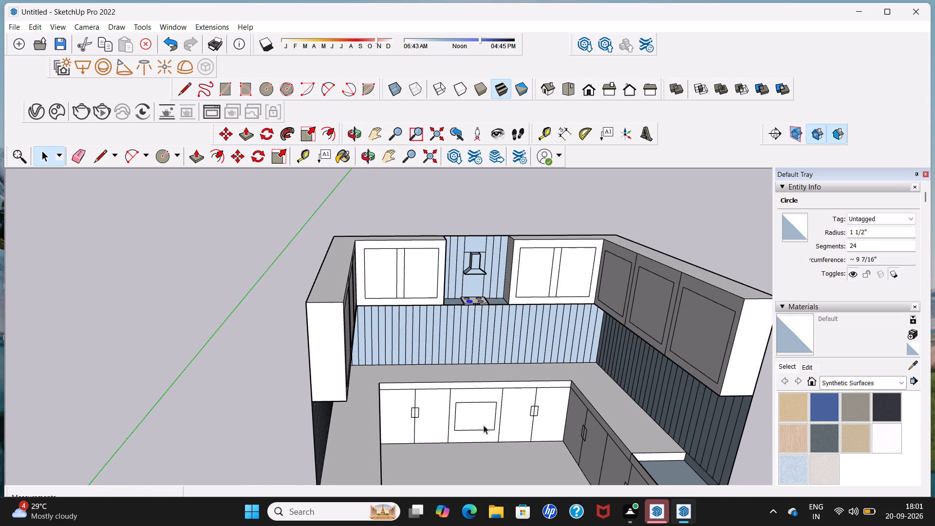
scroll(484, 424, up, 6)
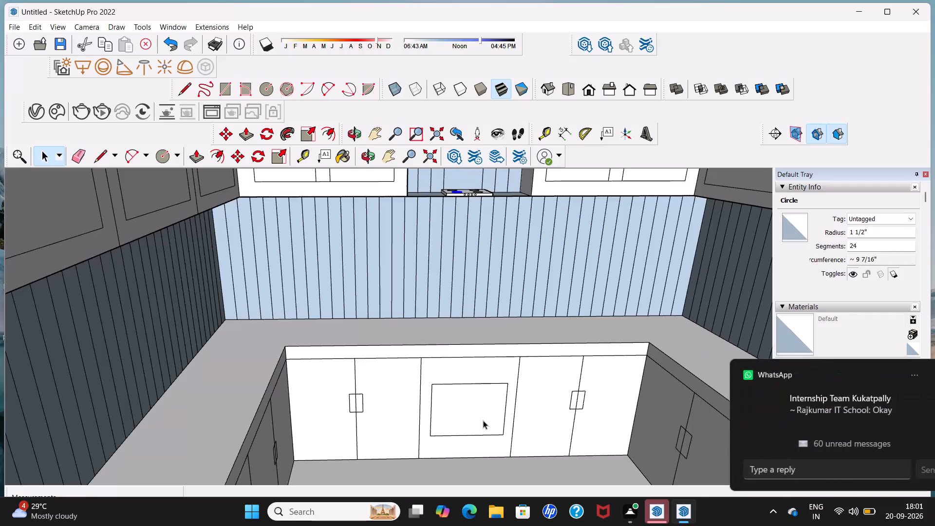
scroll(494, 412, down, 9)
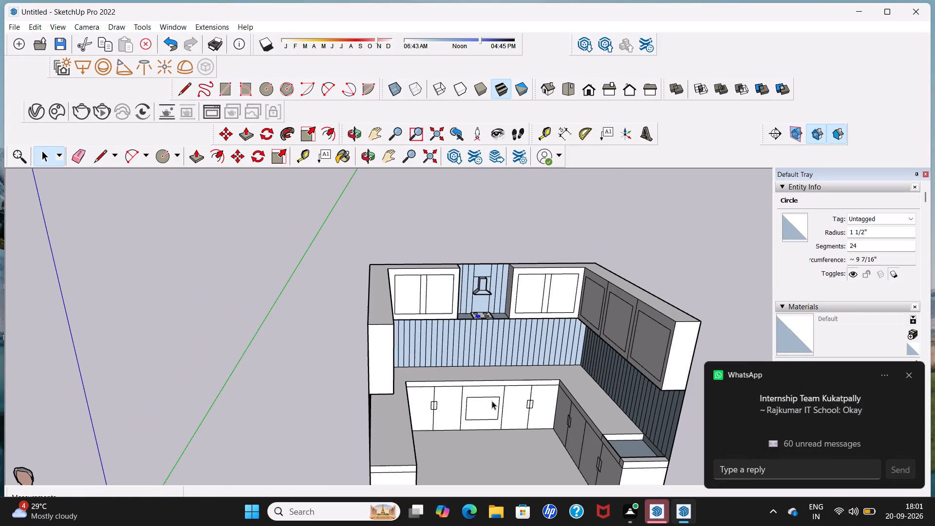
middle_drag(496, 390, 446, 338)
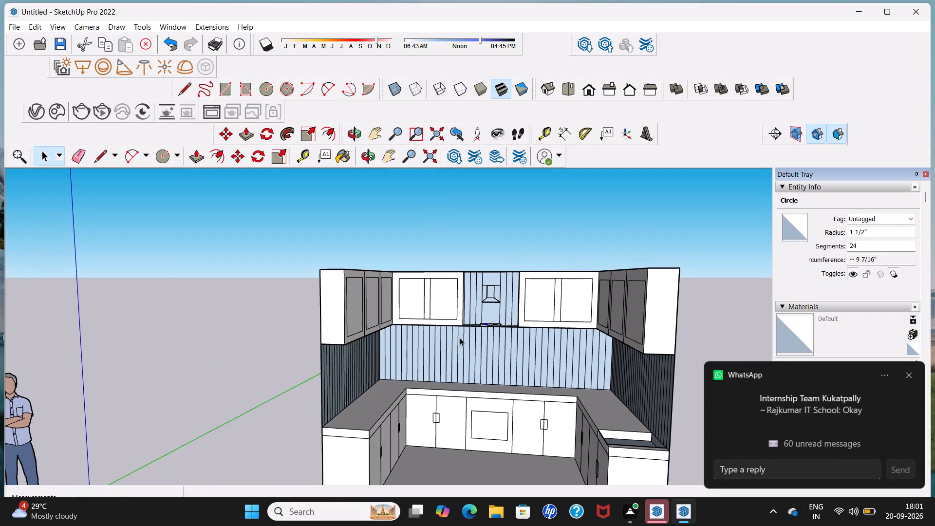
middle_drag(463, 335, 449, 405)
scroll(458, 371, down, 1)
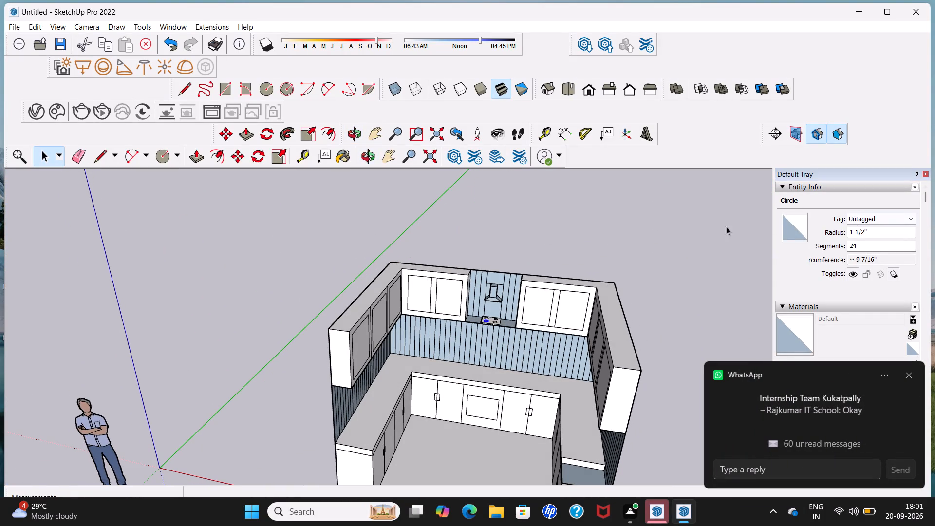
click(711, 233)
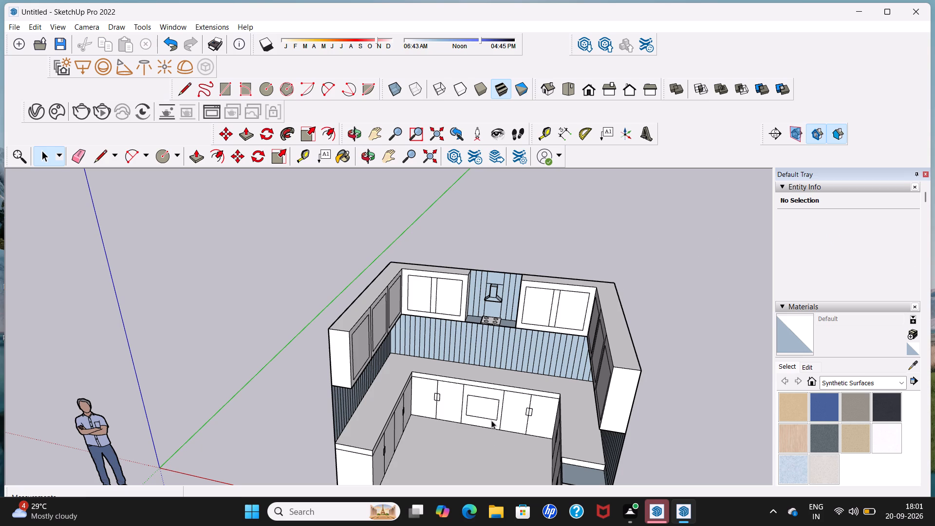
middle_drag(491, 420, 499, 316)
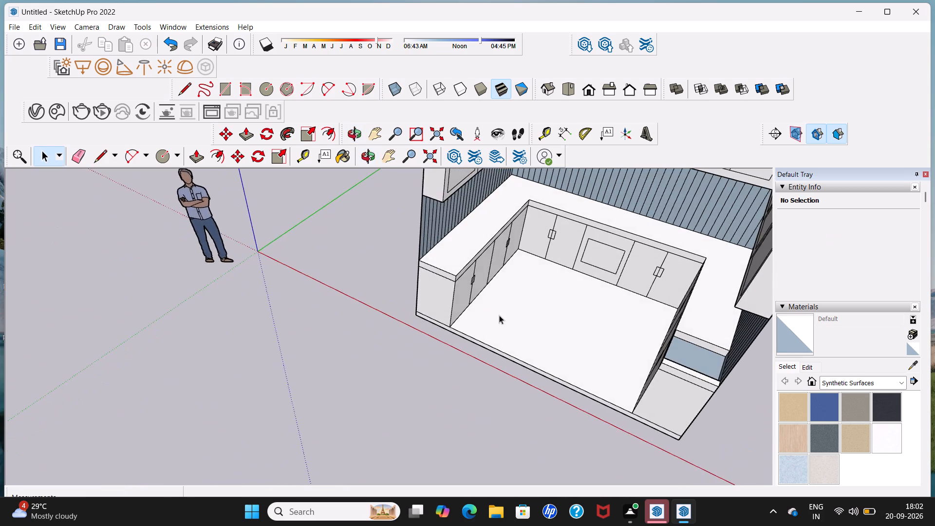
middle_drag(499, 315, 664, 281)
scroll(443, 220, down, 4)
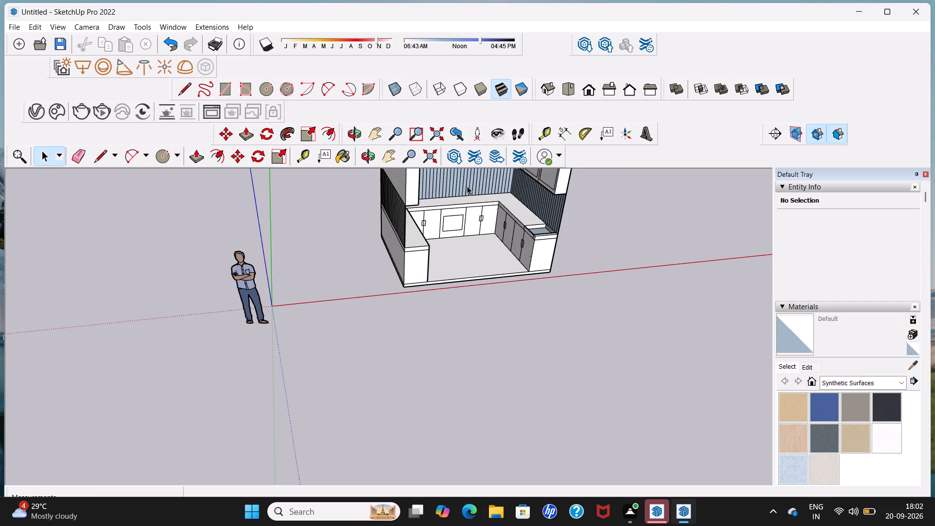
middle_drag(467, 186, 459, 220)
scroll(463, 205, down, 9)
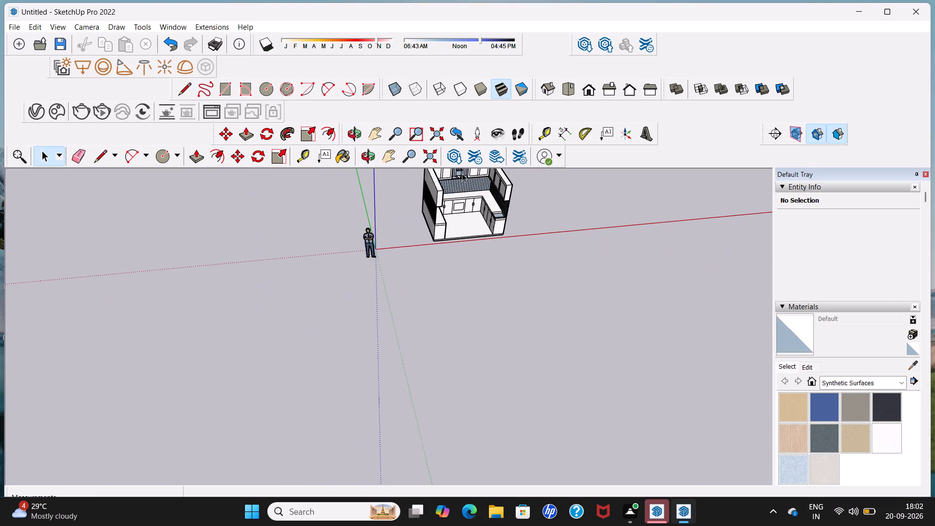
middle_drag(462, 173, 0, 0)
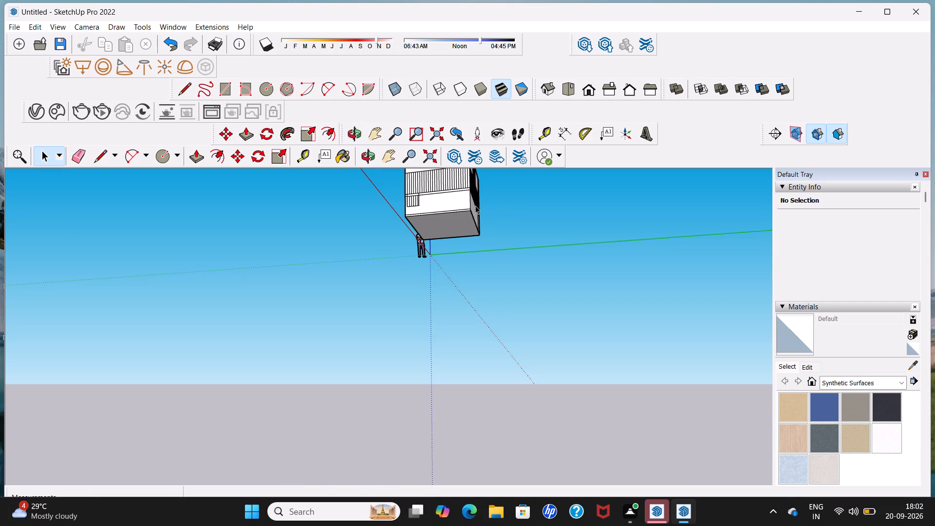
Examine the whole kitchen model from several sides, then the back wall's base cabinets and countertop up close.
middle_drag(475, 201, 315, 344)
middle_drag(341, 321, 333, 331)
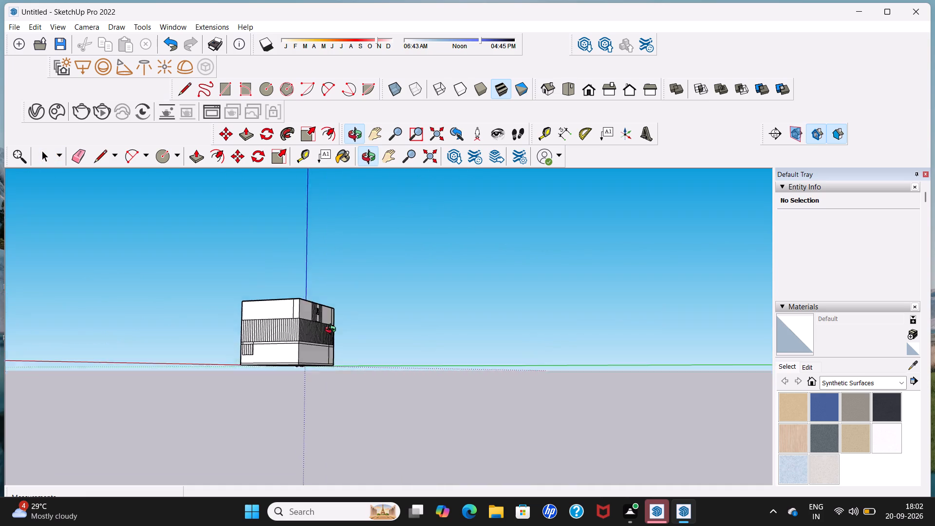
middle_drag(333, 331, 206, 341)
middle_drag(371, 312, 216, 353)
middle_drag(444, 298, 326, 325)
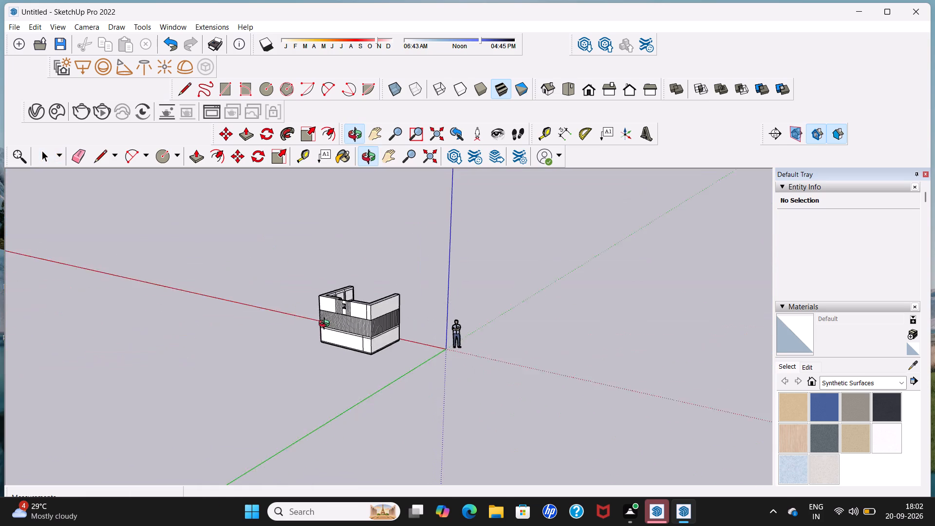
middle_drag(326, 325, 280, 326)
middle_drag(438, 299, 254, 314)
middle_drag(425, 293, 240, 303)
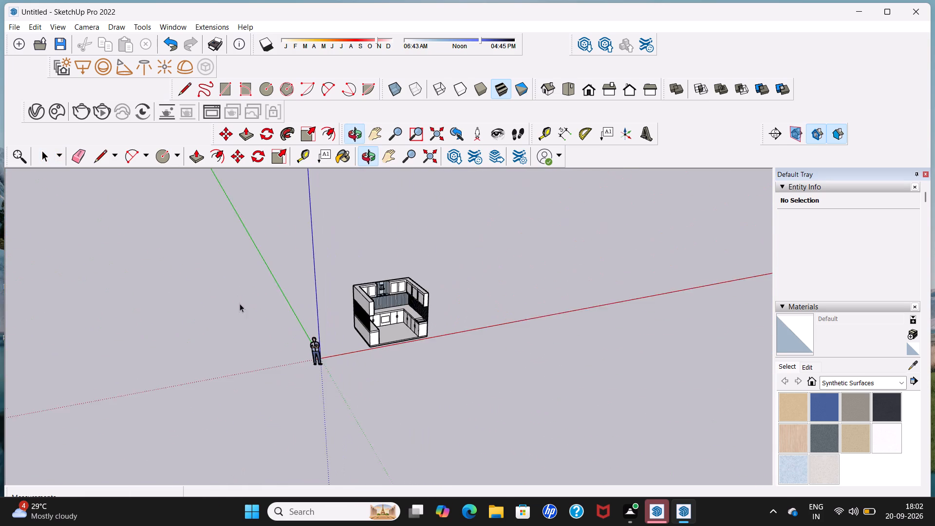
middle_drag(431, 301, 312, 309)
scroll(431, 312, up, 4)
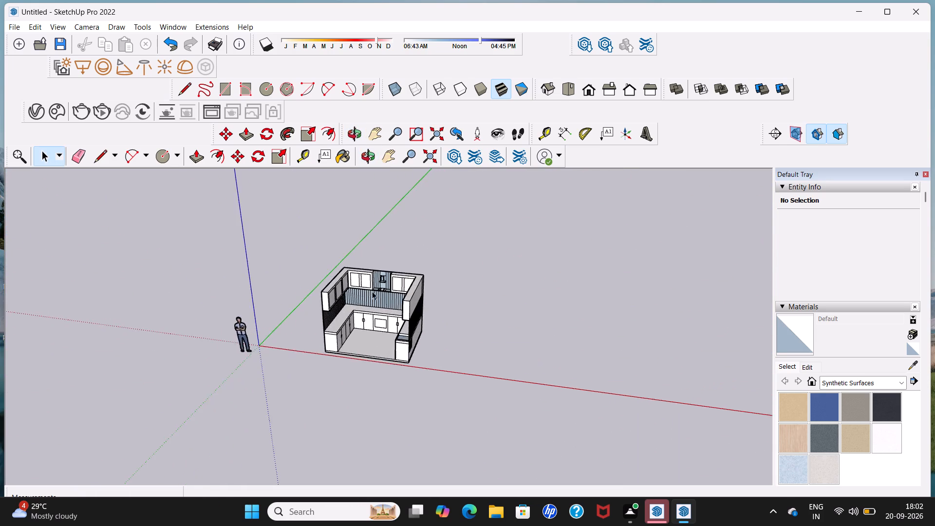
scroll(372, 291, up, 10)
scroll(368, 306, down, 5)
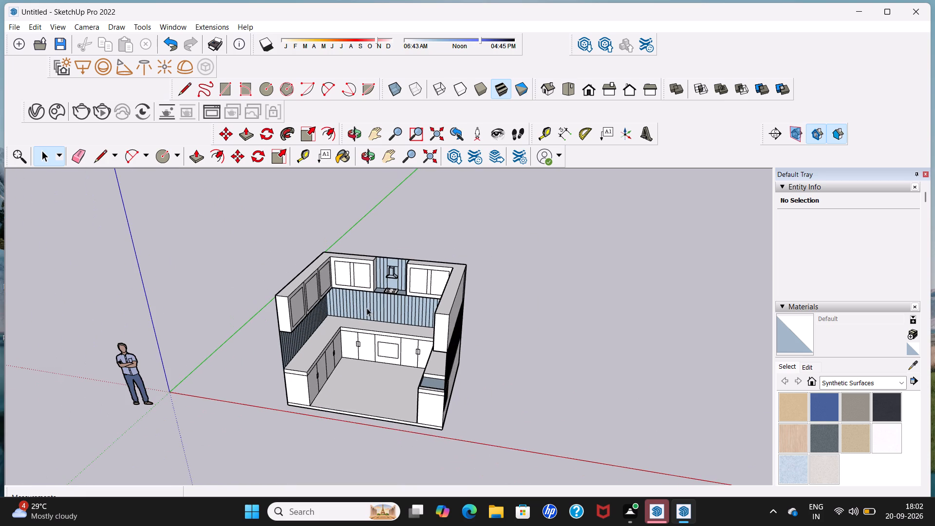
scroll(367, 308, up, 3)
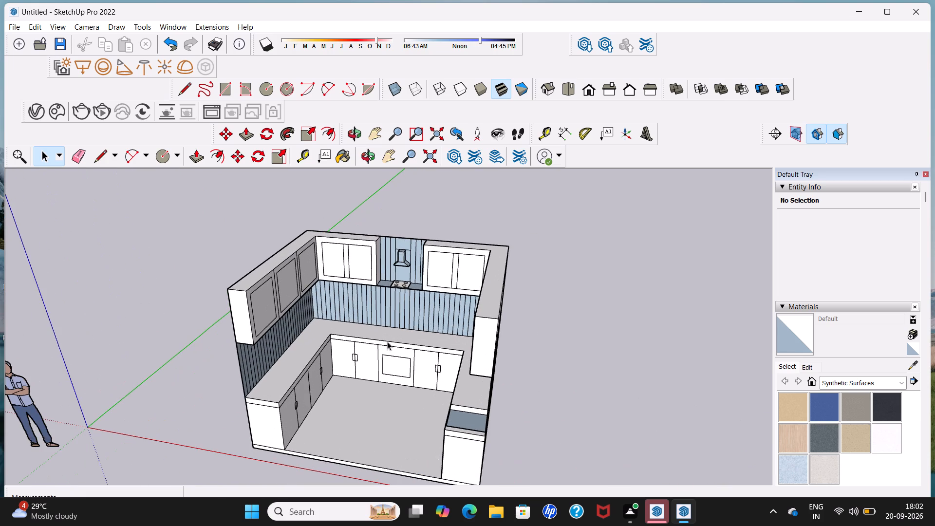
scroll(408, 361, up, 8)
middle_drag(408, 357, 446, 353)
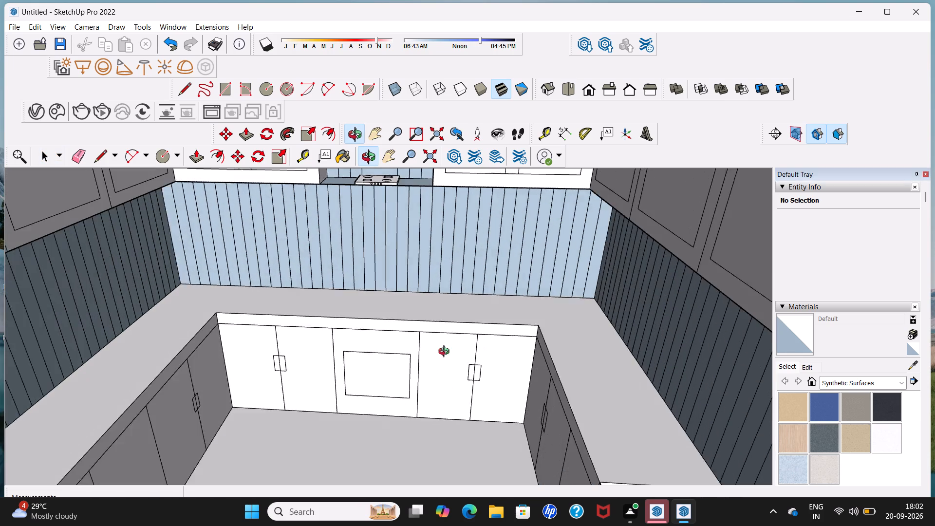
middle_drag(446, 353, 468, 338)
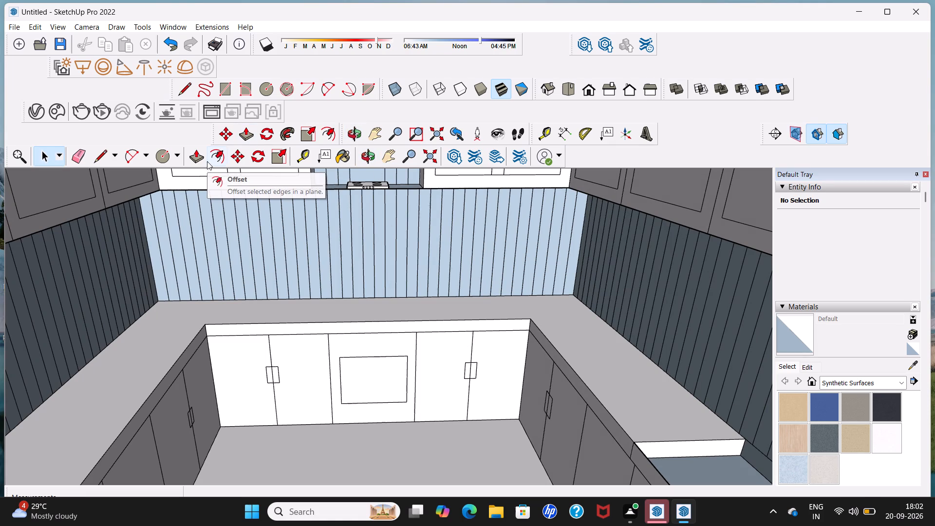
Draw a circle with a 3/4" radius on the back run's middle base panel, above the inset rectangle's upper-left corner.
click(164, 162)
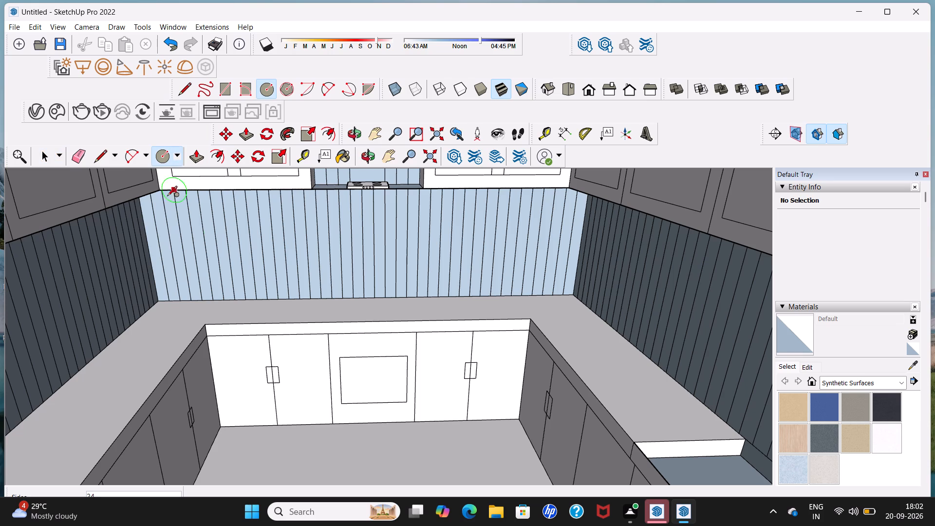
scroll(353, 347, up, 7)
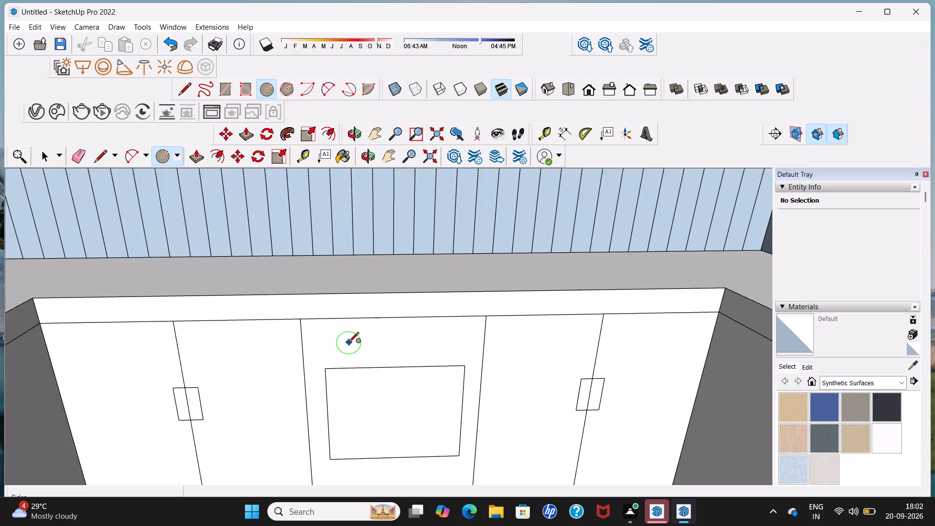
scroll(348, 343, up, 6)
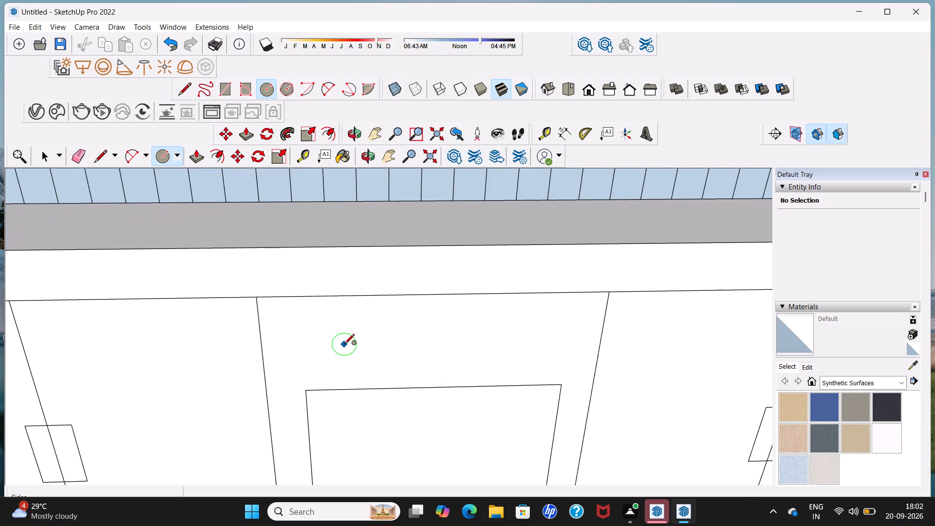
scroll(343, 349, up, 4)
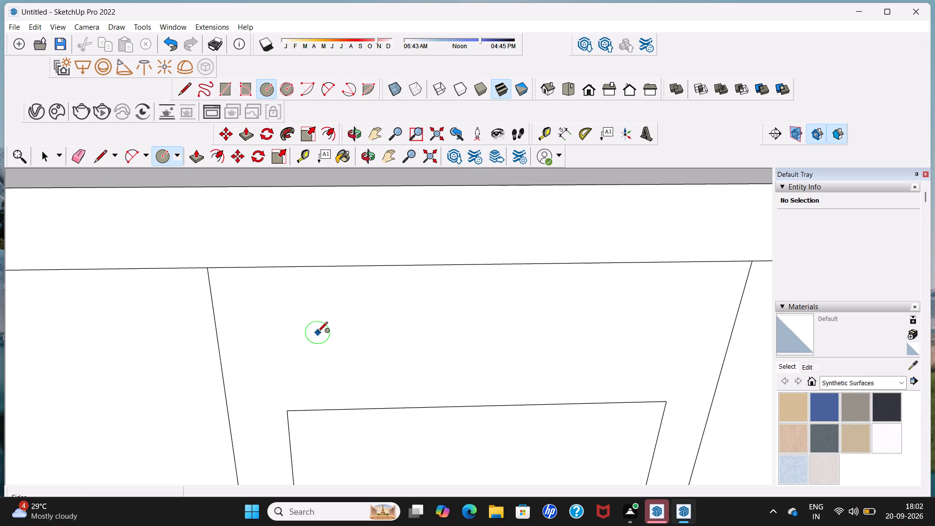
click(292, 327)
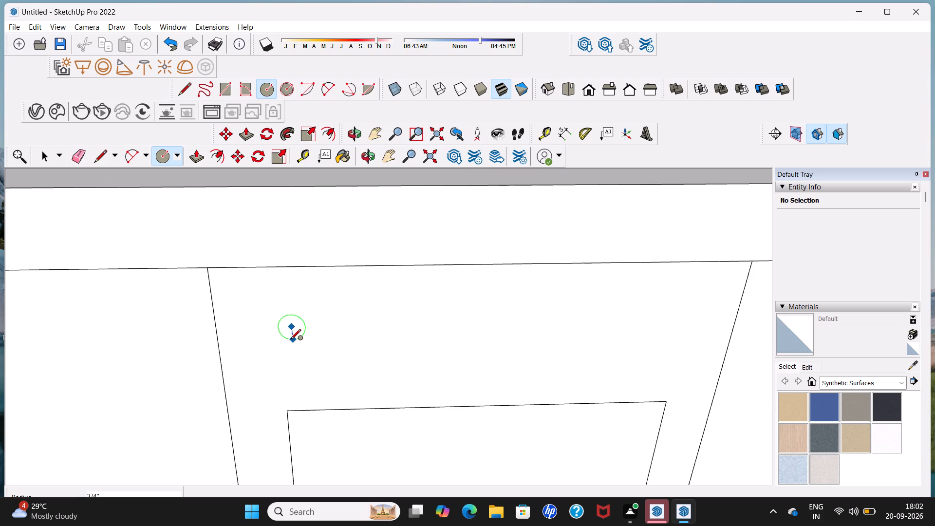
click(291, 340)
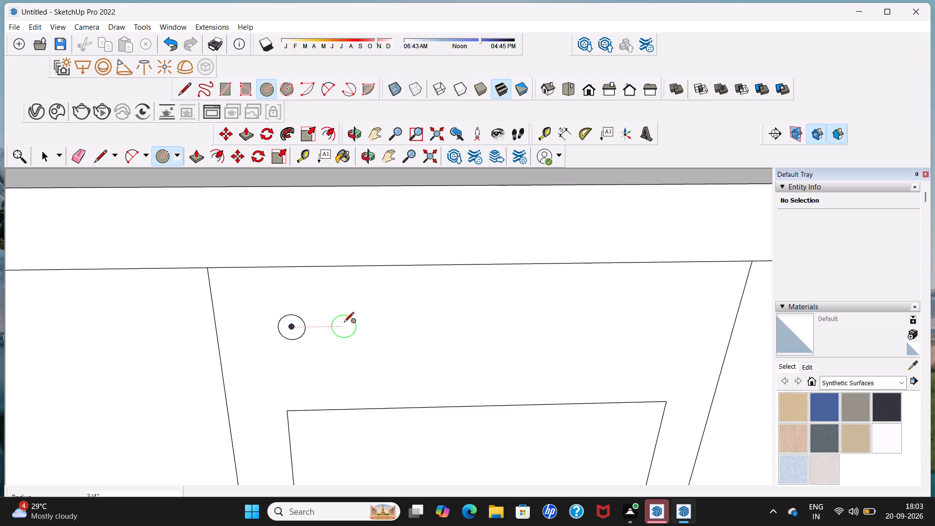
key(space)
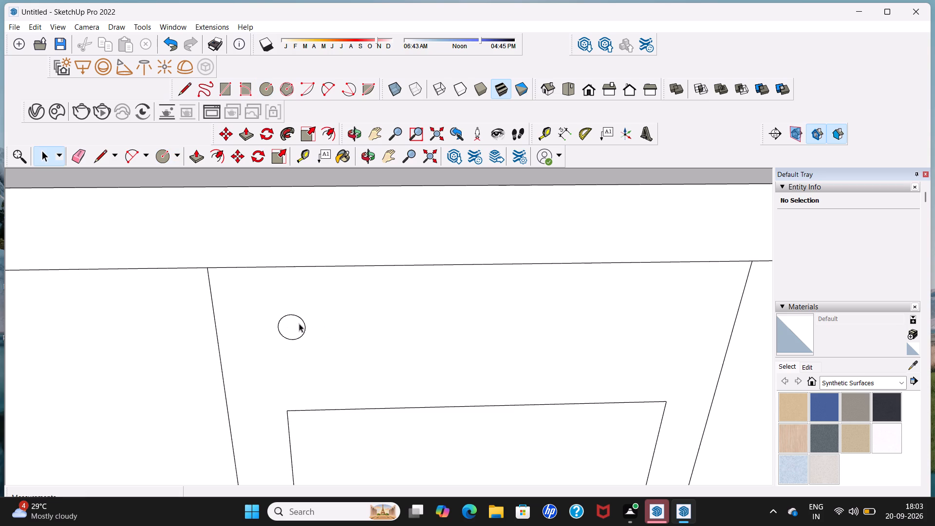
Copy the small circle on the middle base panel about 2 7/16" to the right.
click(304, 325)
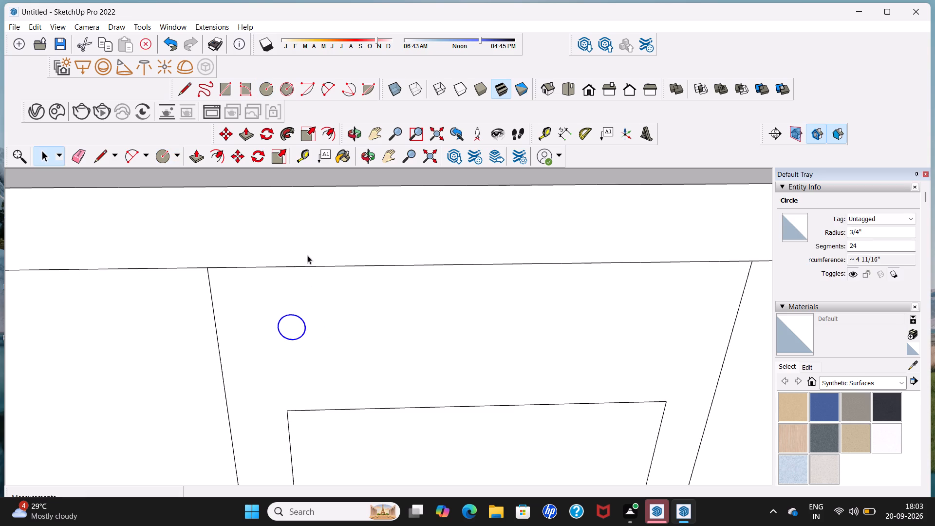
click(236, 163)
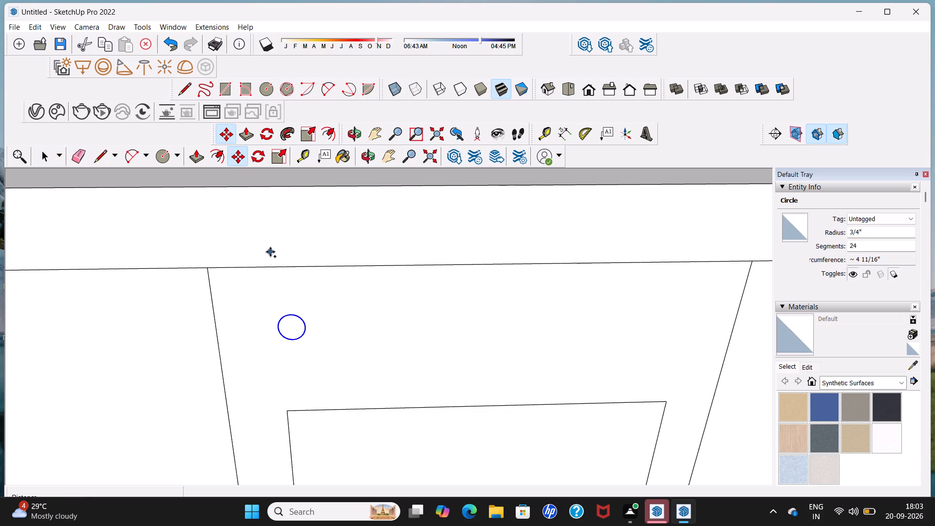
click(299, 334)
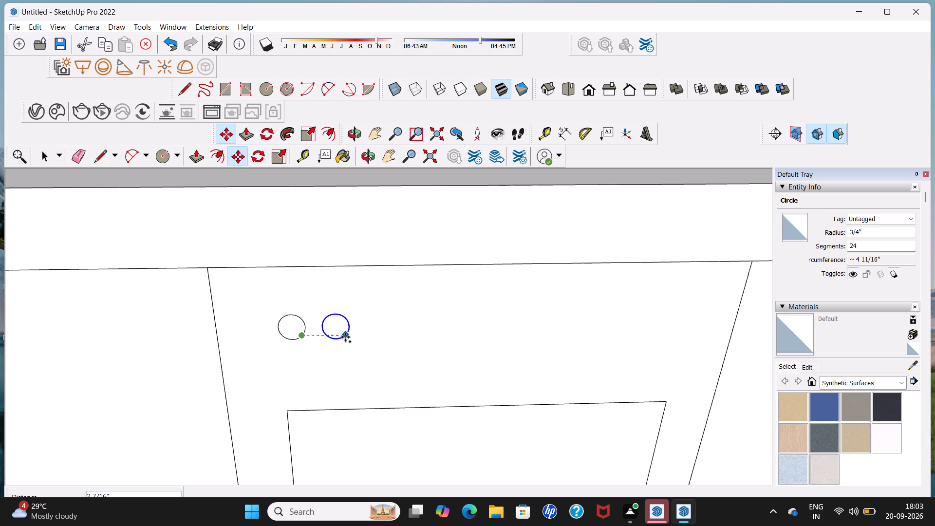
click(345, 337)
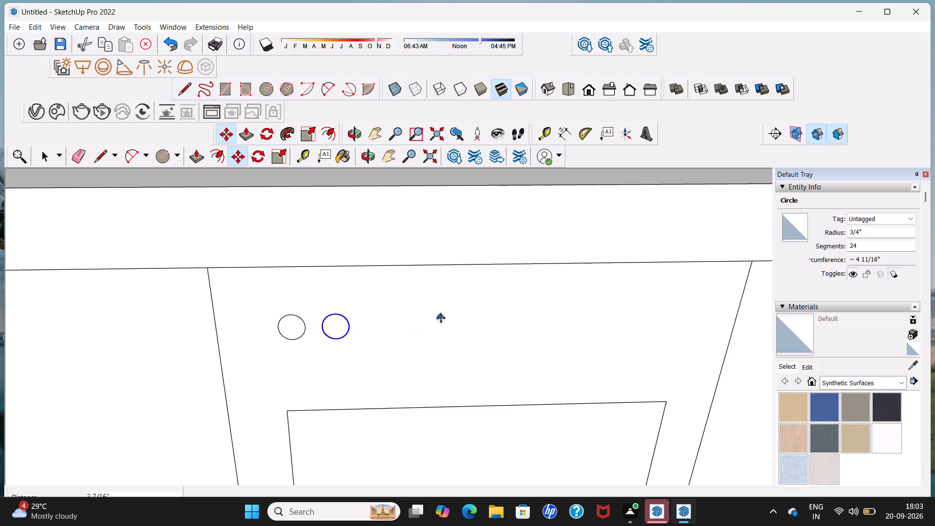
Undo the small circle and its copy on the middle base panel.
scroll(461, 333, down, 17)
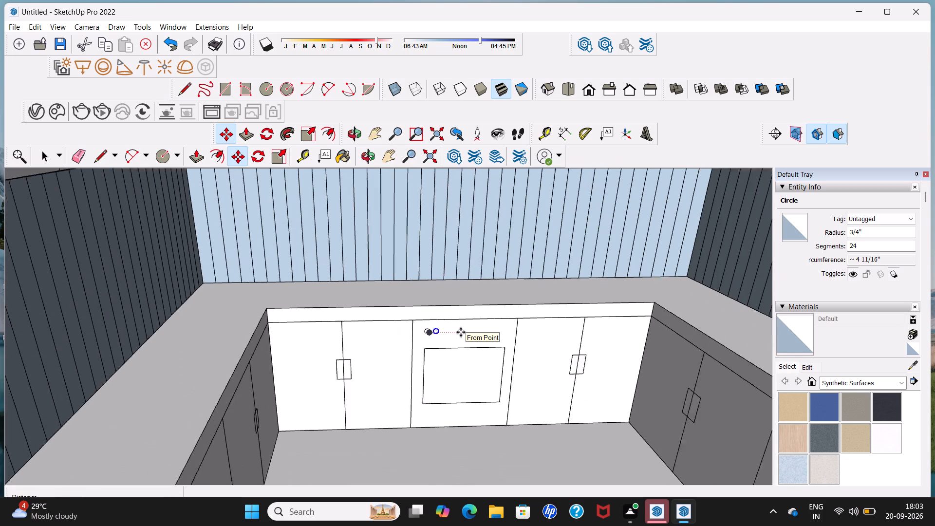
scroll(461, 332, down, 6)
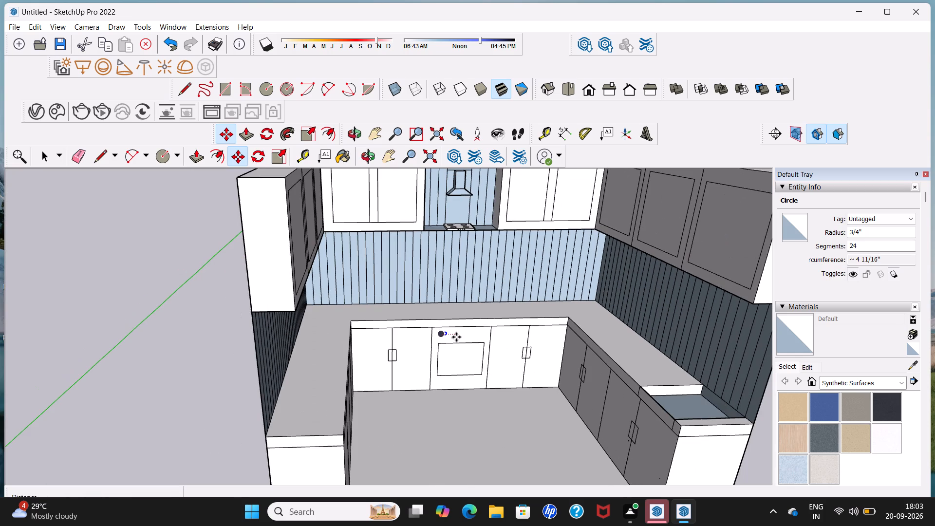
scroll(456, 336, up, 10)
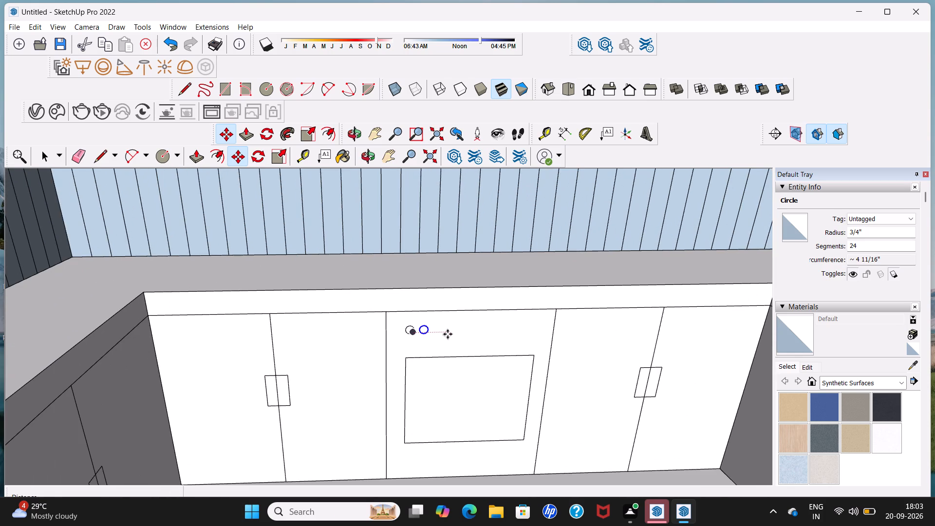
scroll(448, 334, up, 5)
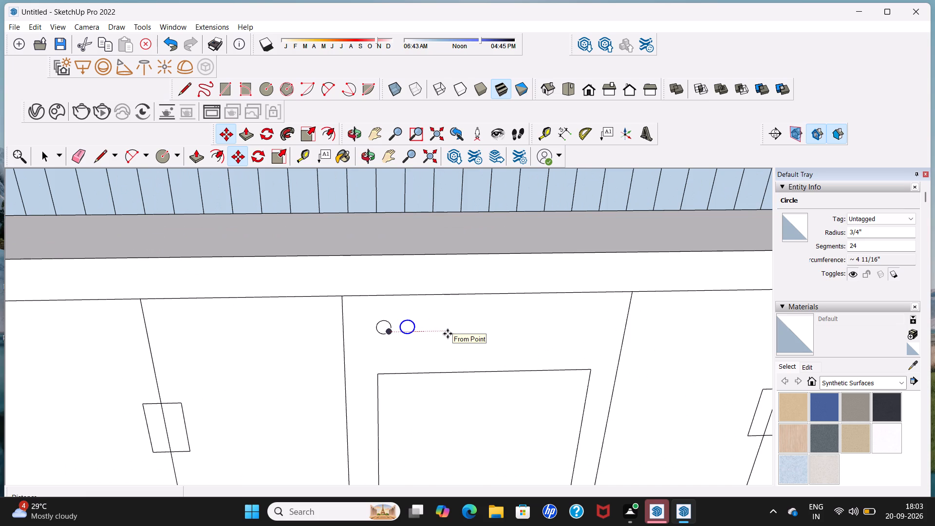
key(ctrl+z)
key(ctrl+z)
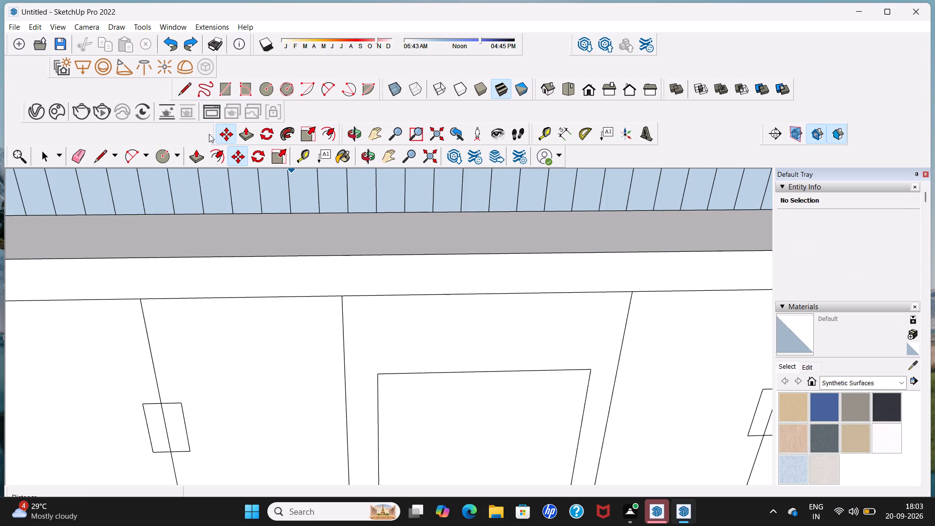
Draw a circle with a radius of about 1 15/16" on the middle base panel, above the inset rectangle's upper-left corner.
click(160, 156)
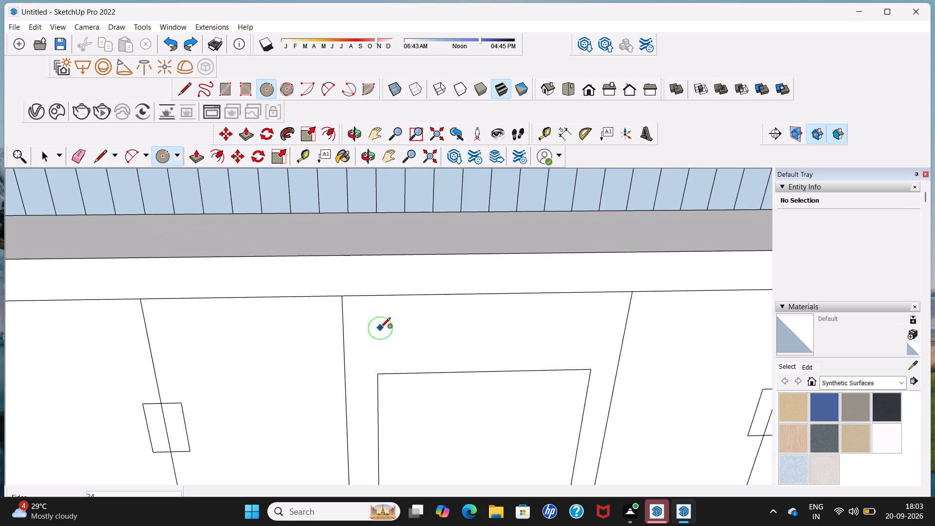
click(383, 330)
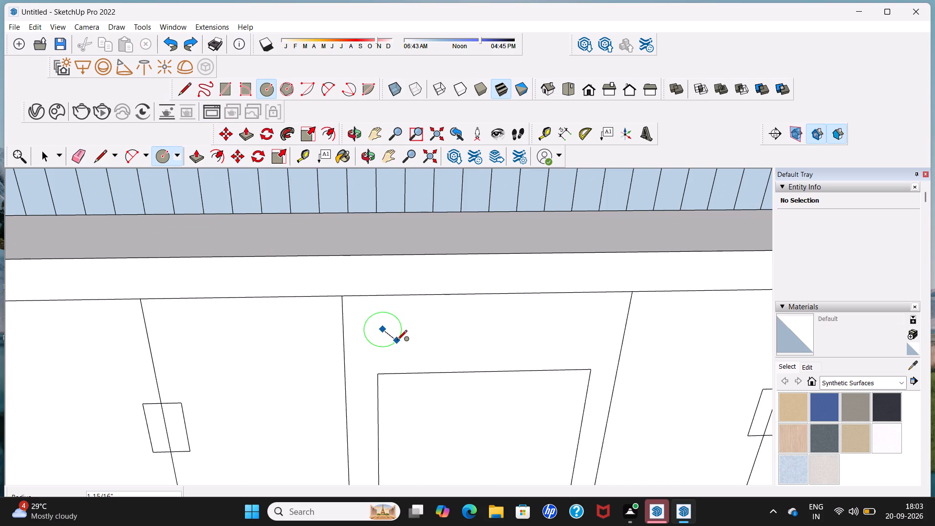
click(397, 341)
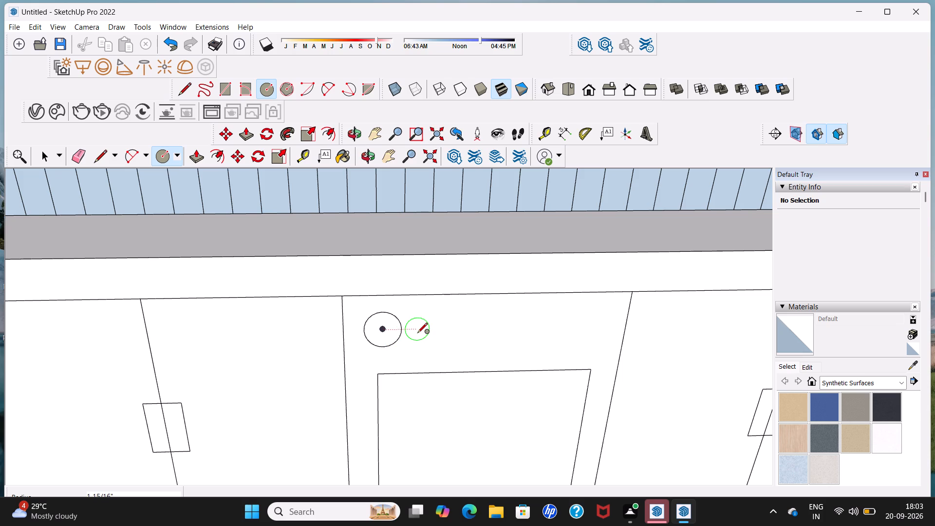
key(space)
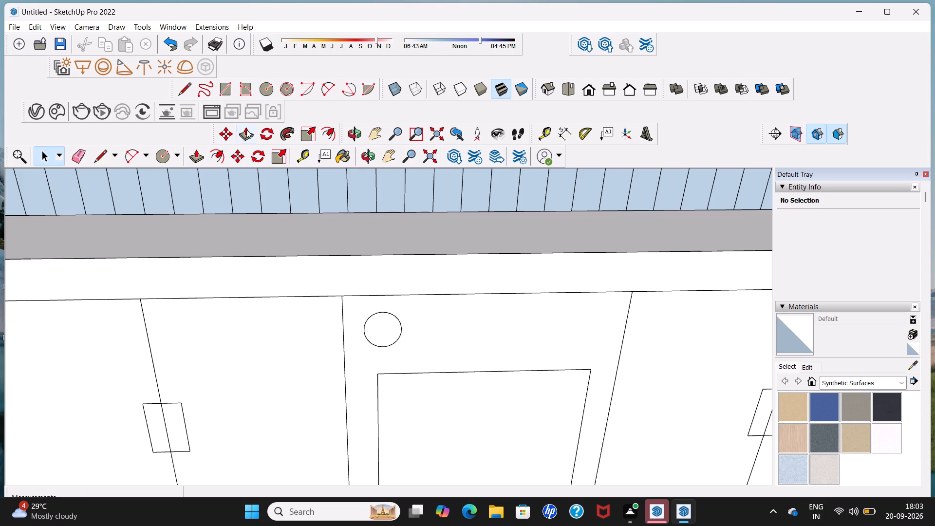
Copy the new circle about 5 3/16" to the right along the strip above the inset rectangle.
click(380, 345)
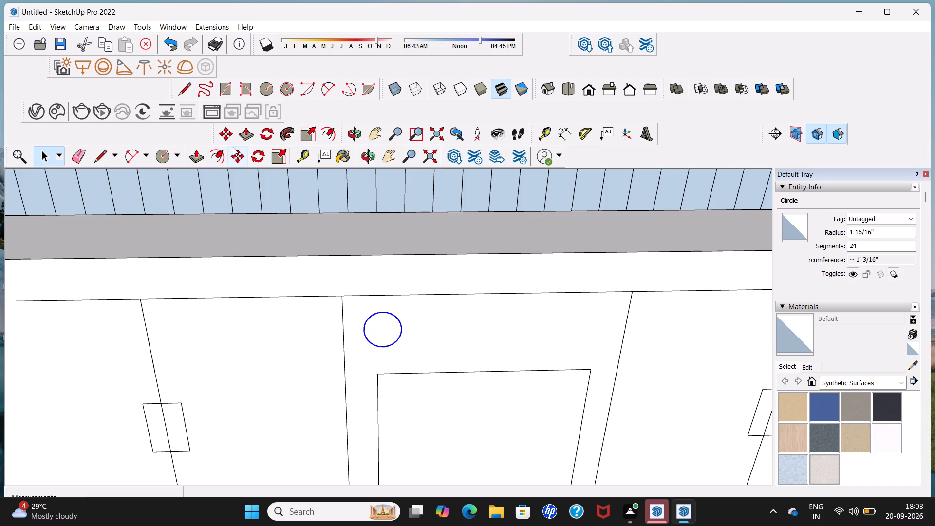
click(228, 134)
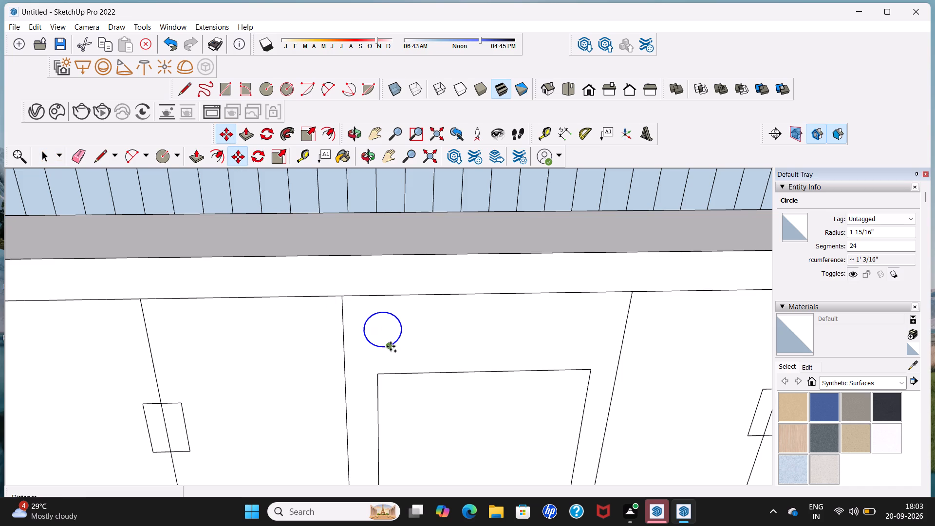
click(391, 346)
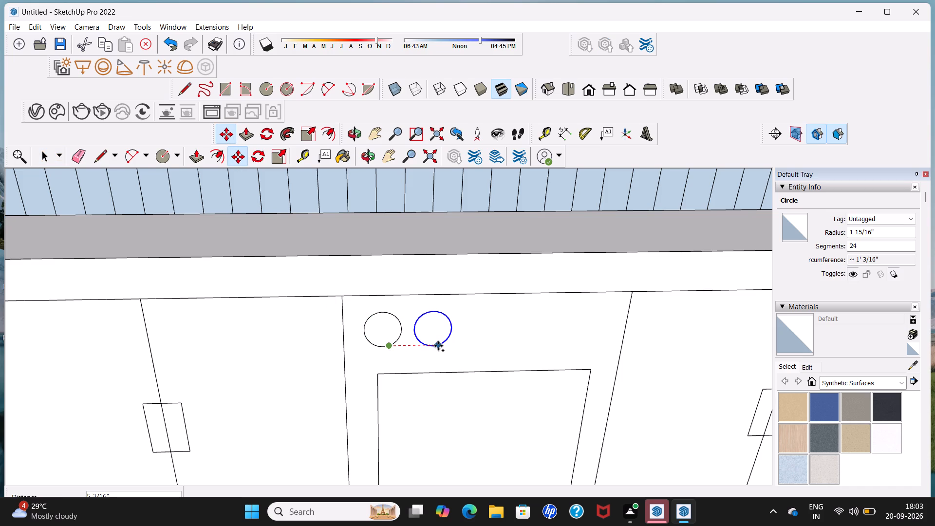
click(438, 346)
key(space)
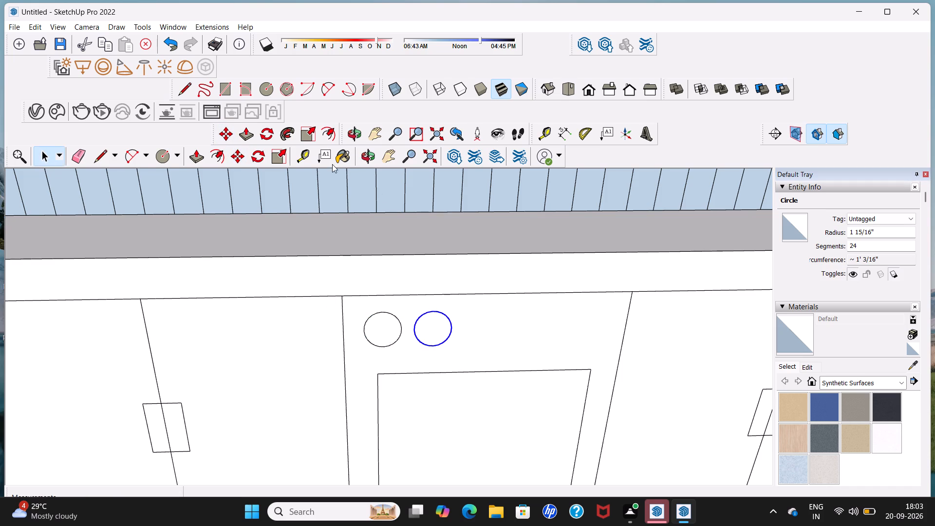
Draw a circle with a radius of about 1 5/8" to the right of the two circles above the inset rectangle.
click(168, 156)
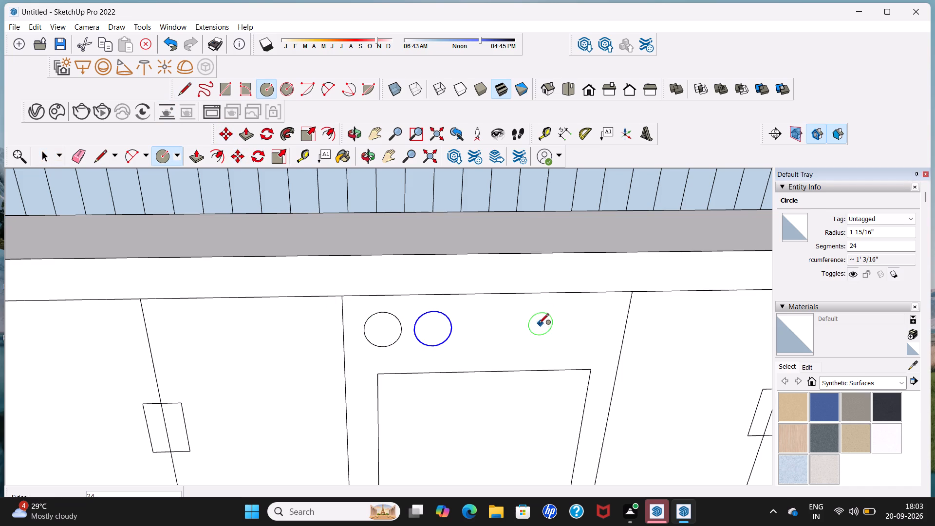
click(501, 329)
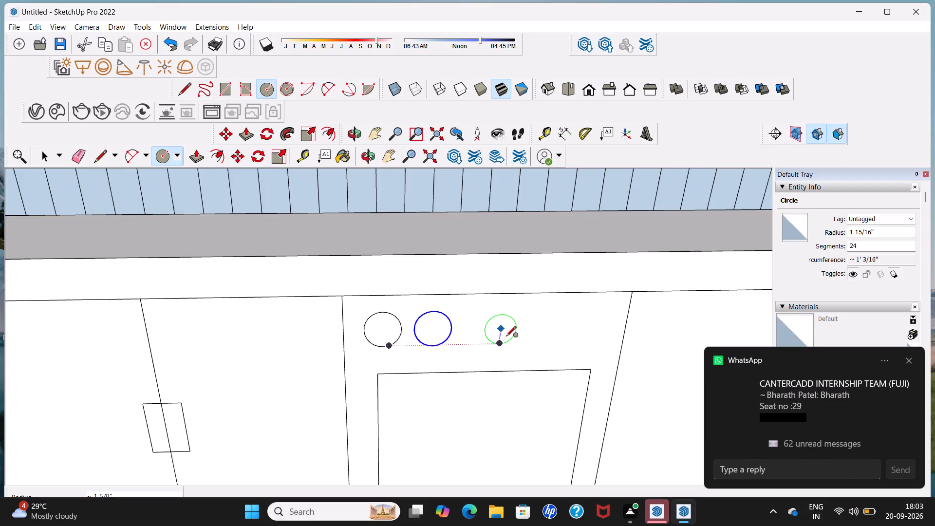
click(506, 337)
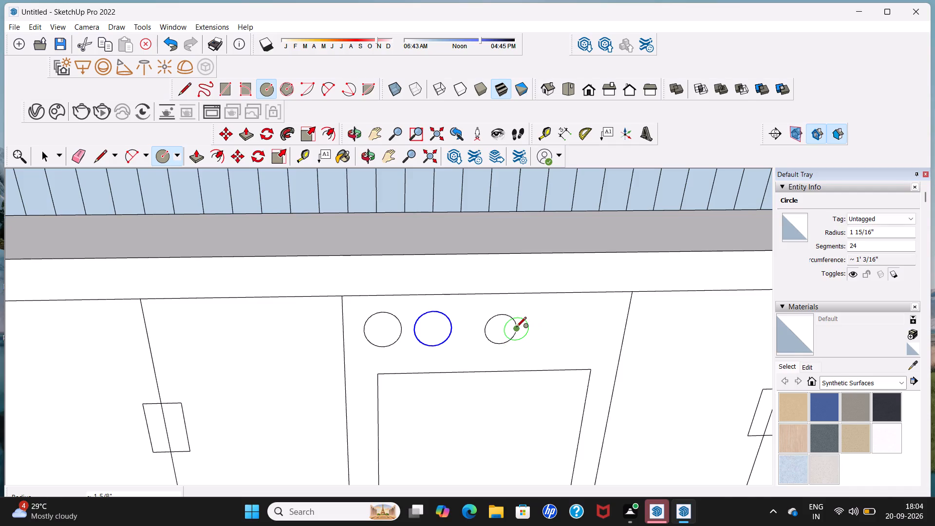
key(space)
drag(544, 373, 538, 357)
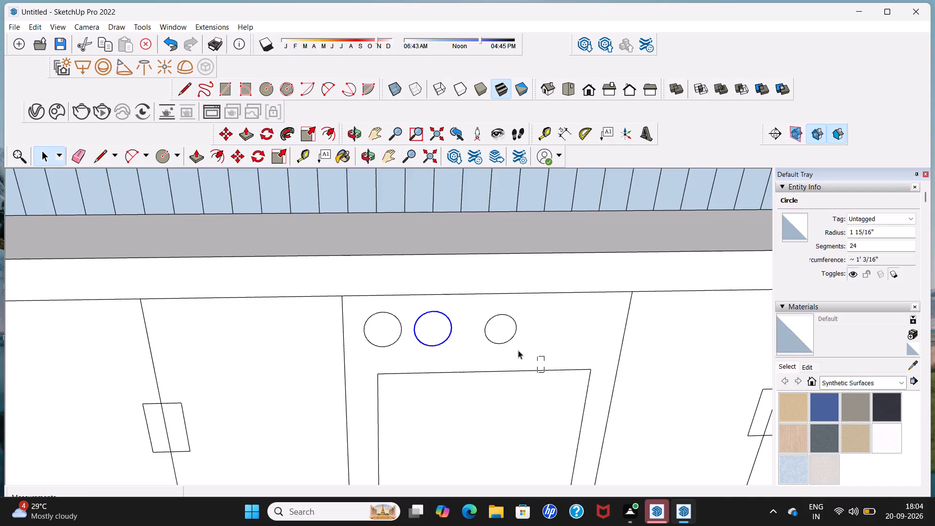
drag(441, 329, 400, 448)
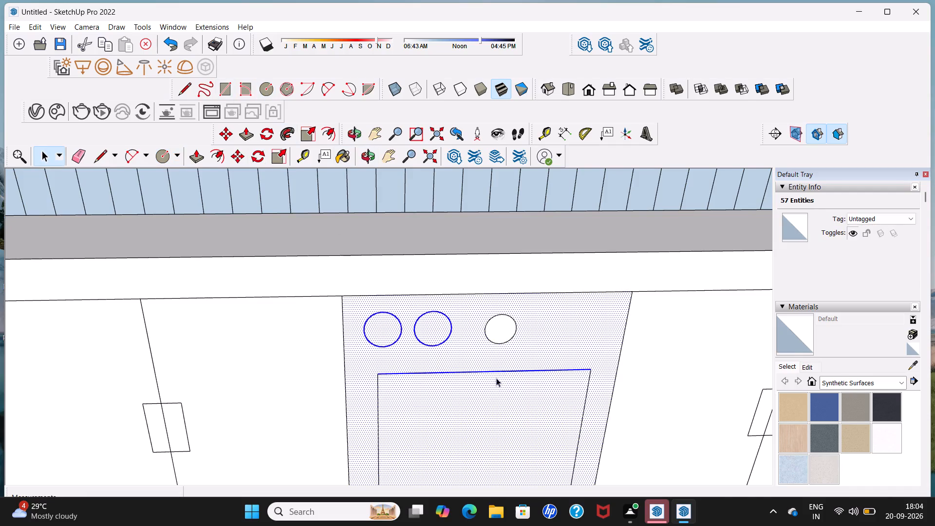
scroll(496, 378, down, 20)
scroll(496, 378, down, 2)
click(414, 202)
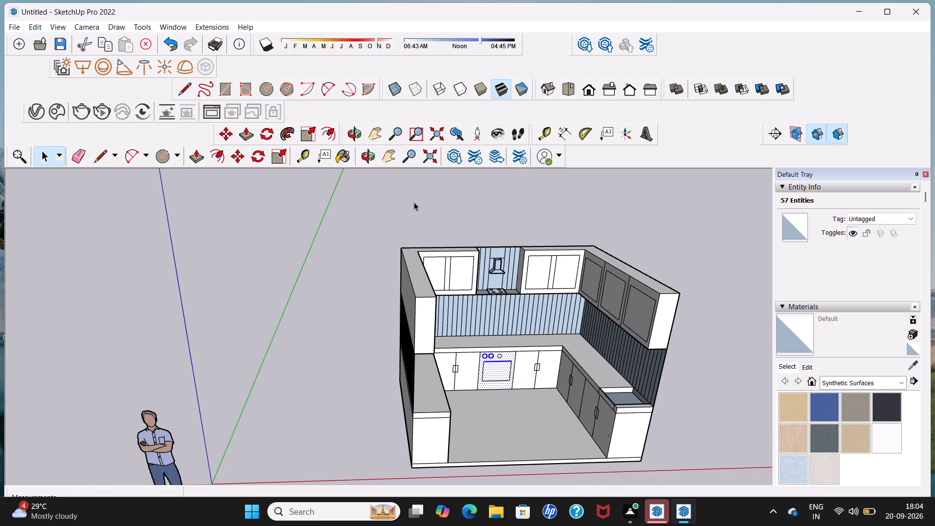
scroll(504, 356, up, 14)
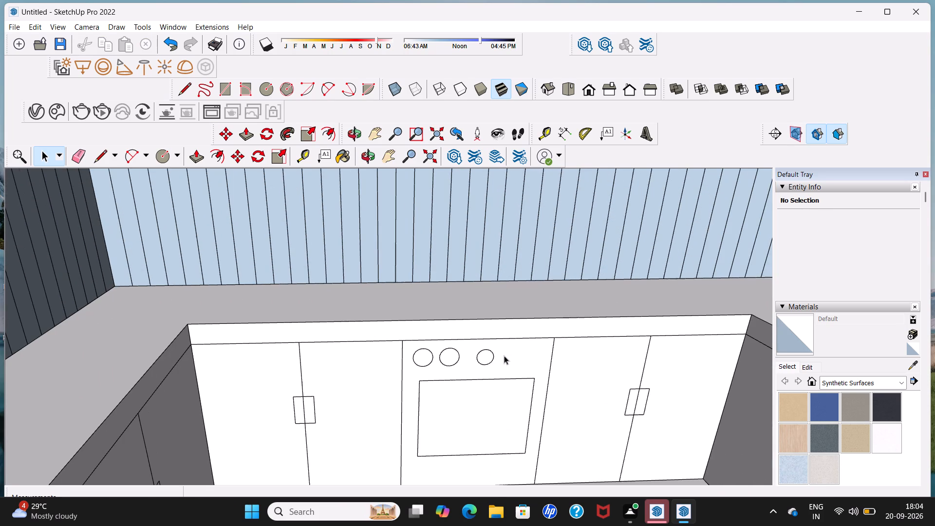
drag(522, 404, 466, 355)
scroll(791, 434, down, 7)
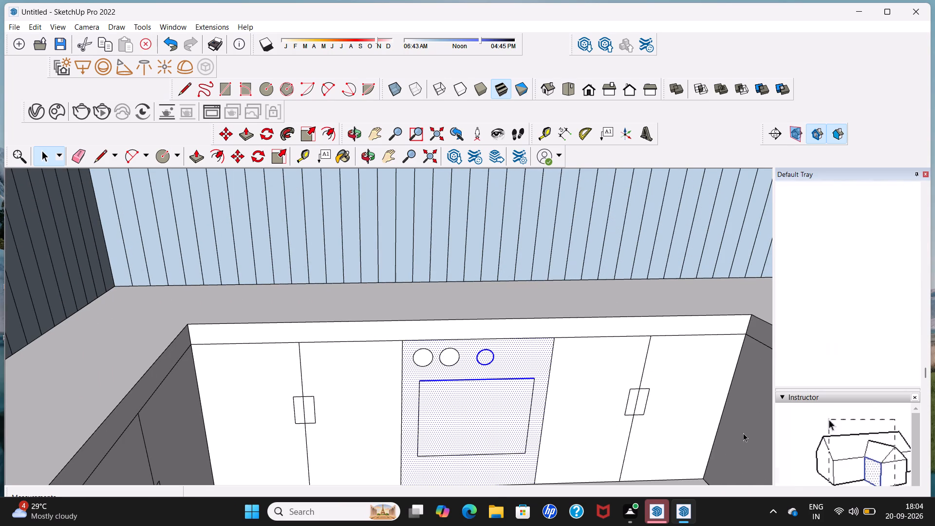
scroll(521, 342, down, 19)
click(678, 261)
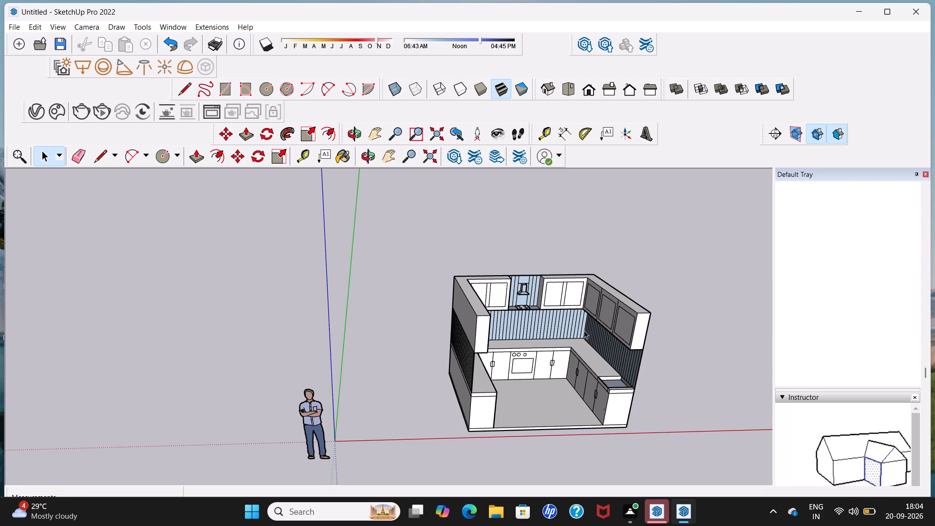
Copy the small third circle twice to the right, spaced about 4" apart, along the strip above the inset rectangle.
key(space)
key(space)
scroll(542, 360, up, 13)
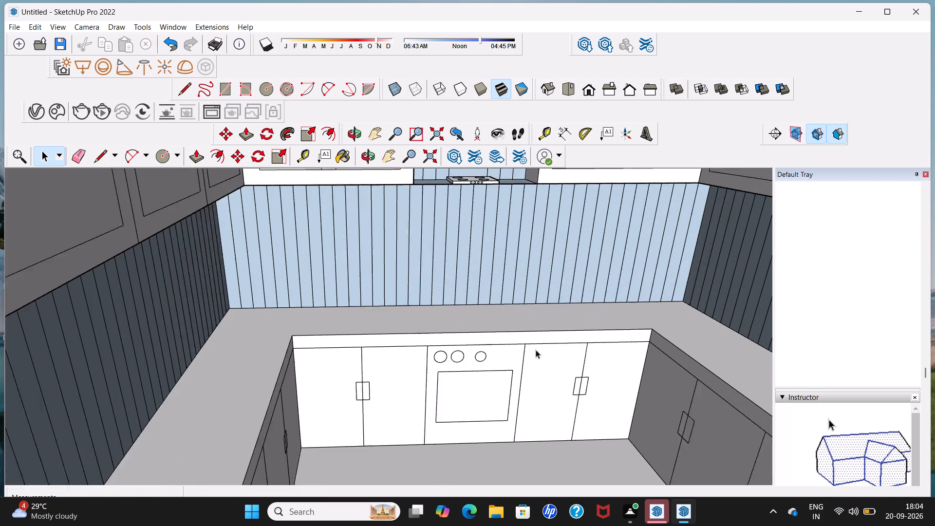
scroll(536, 350, up, 2)
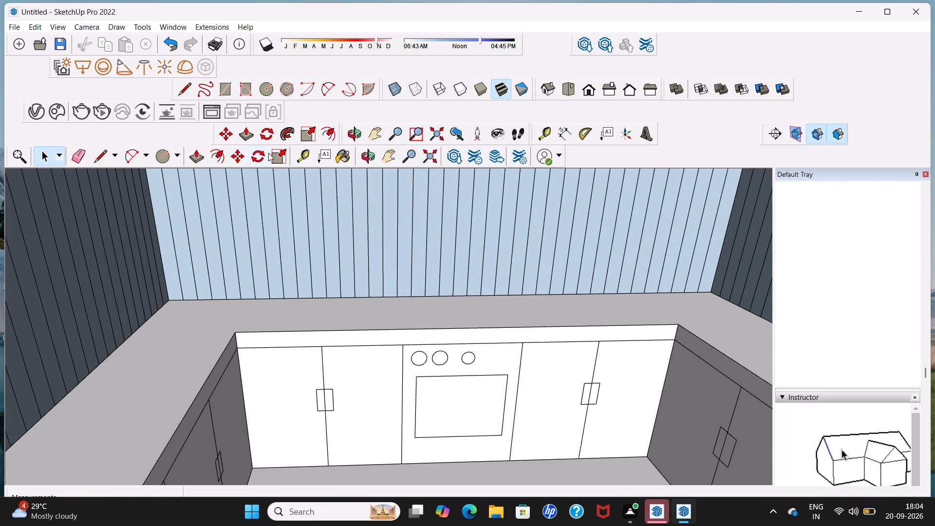
scroll(484, 362, up, 3)
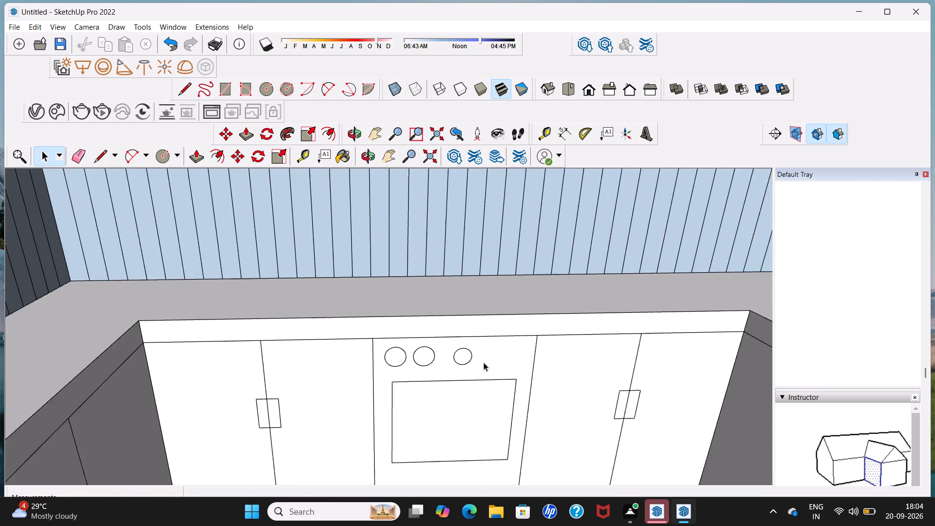
scroll(484, 362, up, 1)
click(462, 363)
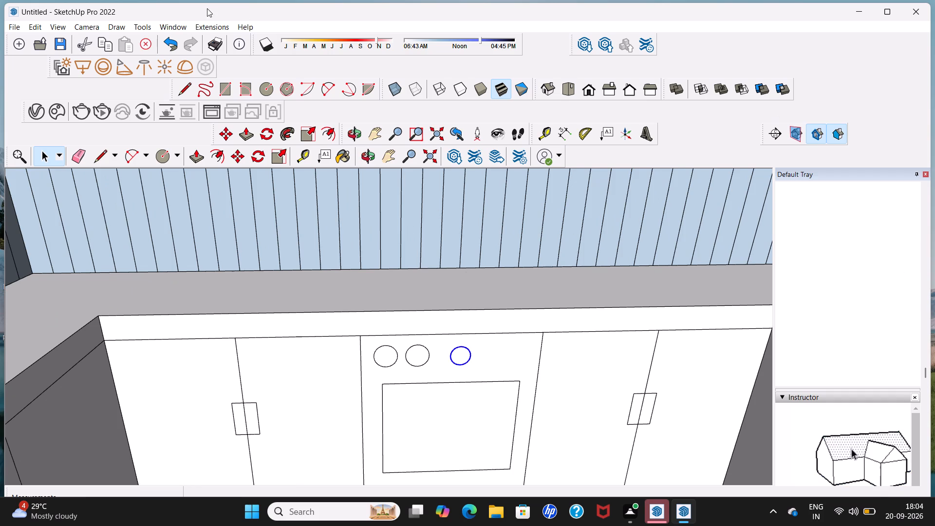
click(237, 153)
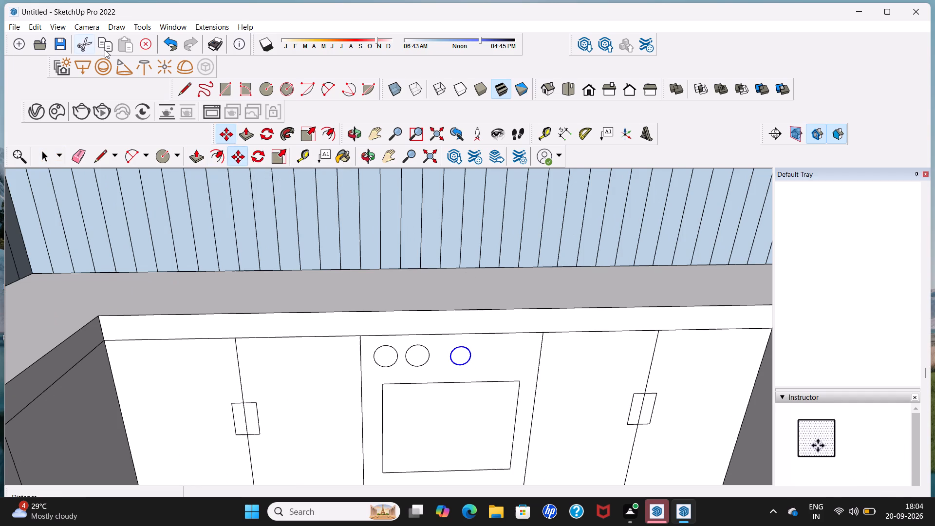
click(466, 364)
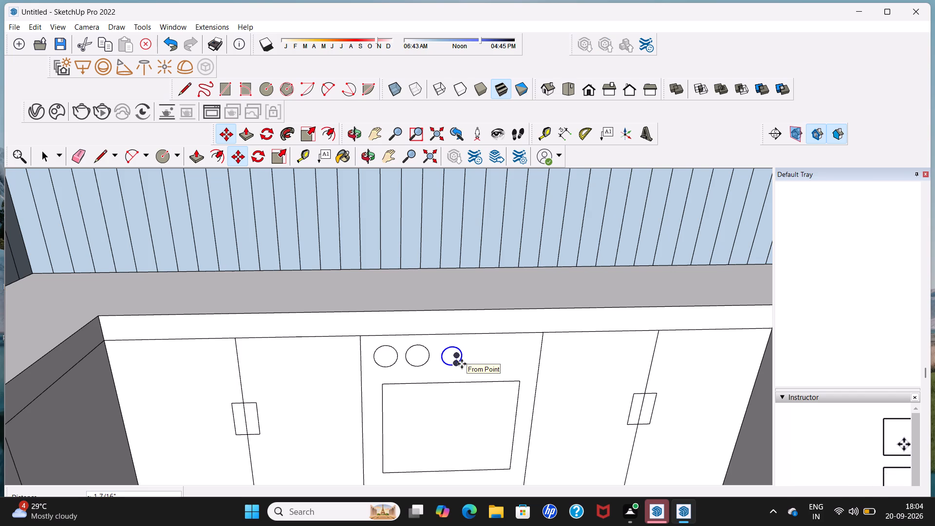
click(462, 364)
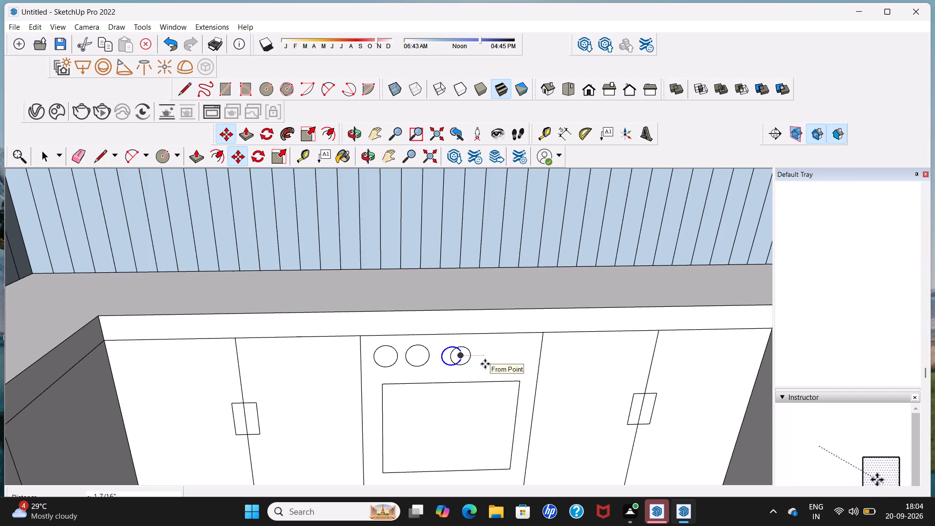
key(ctrl+z)
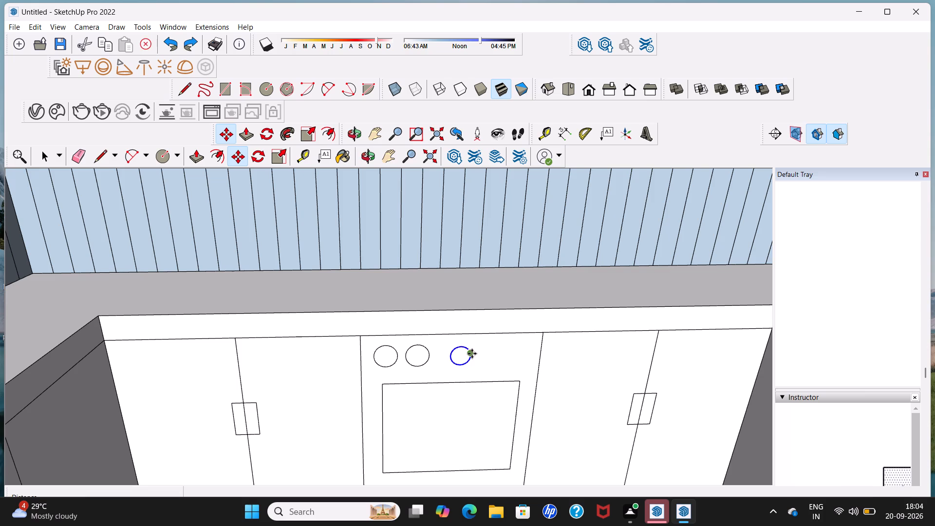
click(471, 361)
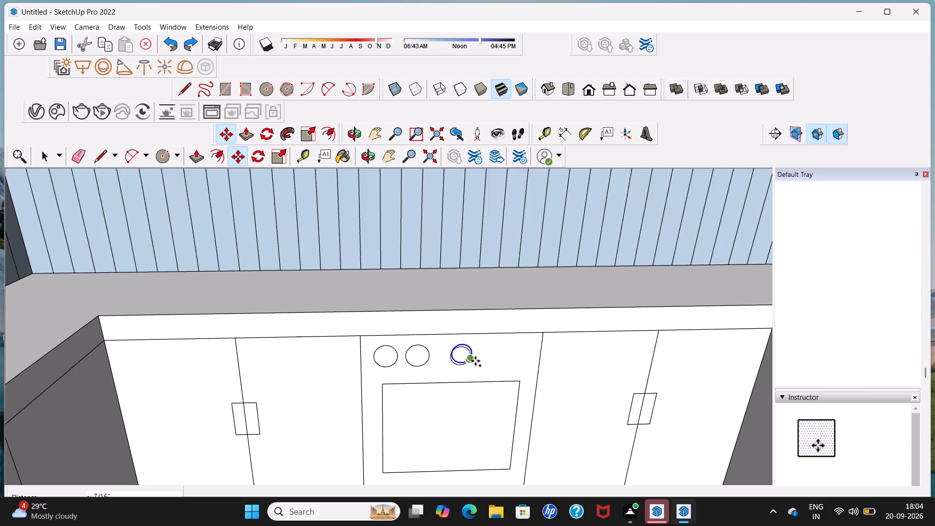
click(493, 361)
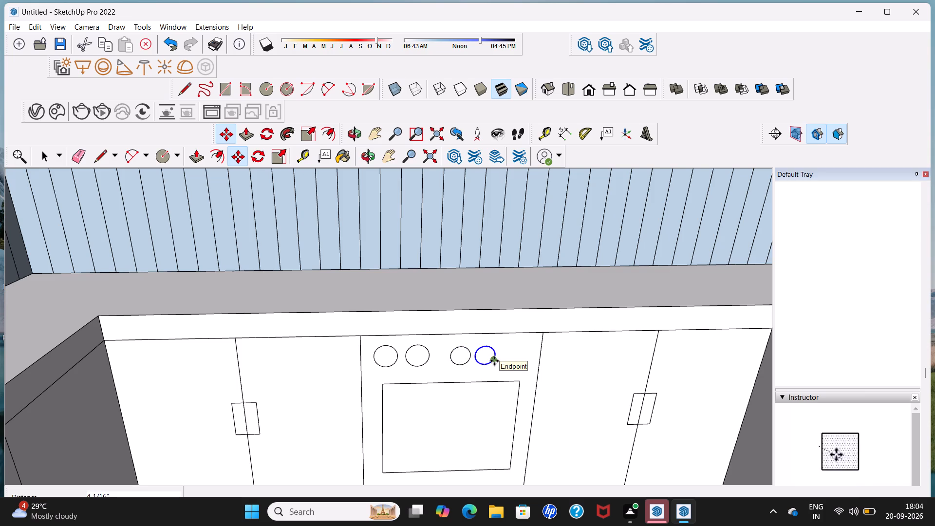
click(494, 361)
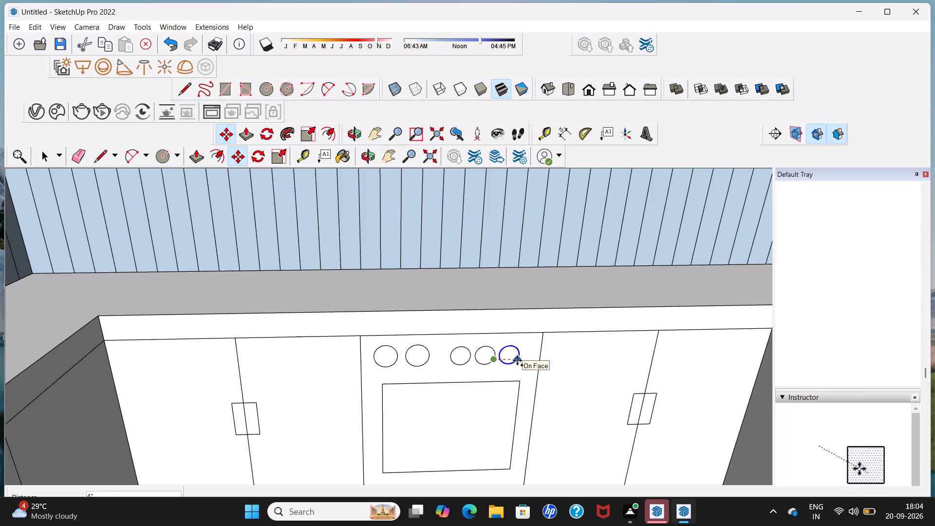
click(517, 360)
Push/Pull the two larger knob circles above the inset rectangle outward by about 2".
scroll(517, 360, down, 9)
scroll(518, 357, up, 1)
scroll(518, 357, down, 5)
scroll(492, 324, down, 4)
key(space)
middle_drag(558, 394, 547, 351)
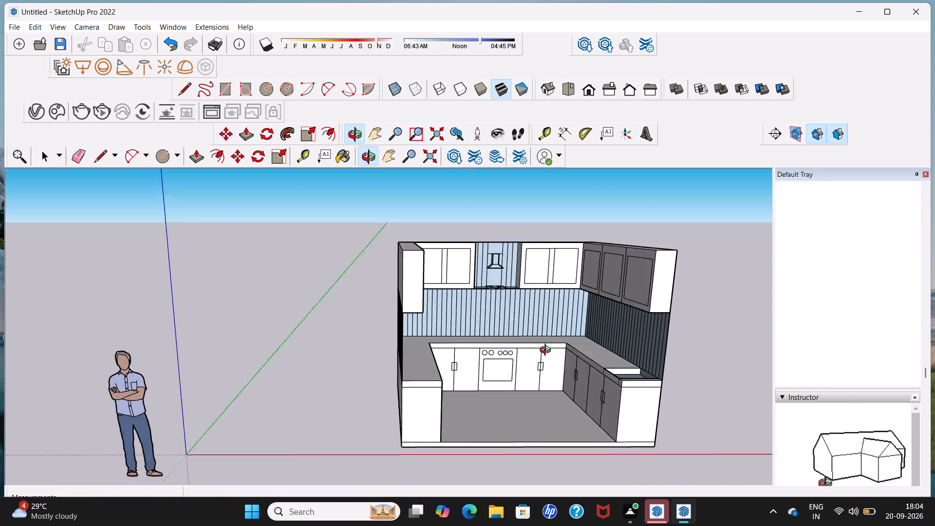
middle_drag(547, 351, 544, 337)
scroll(518, 345, up, 10)
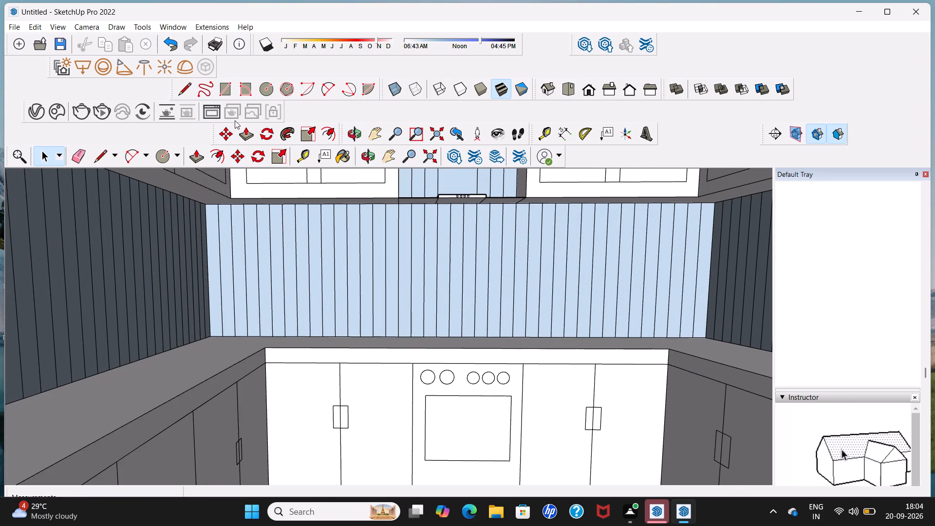
click(243, 132)
scroll(426, 376, up, 4)
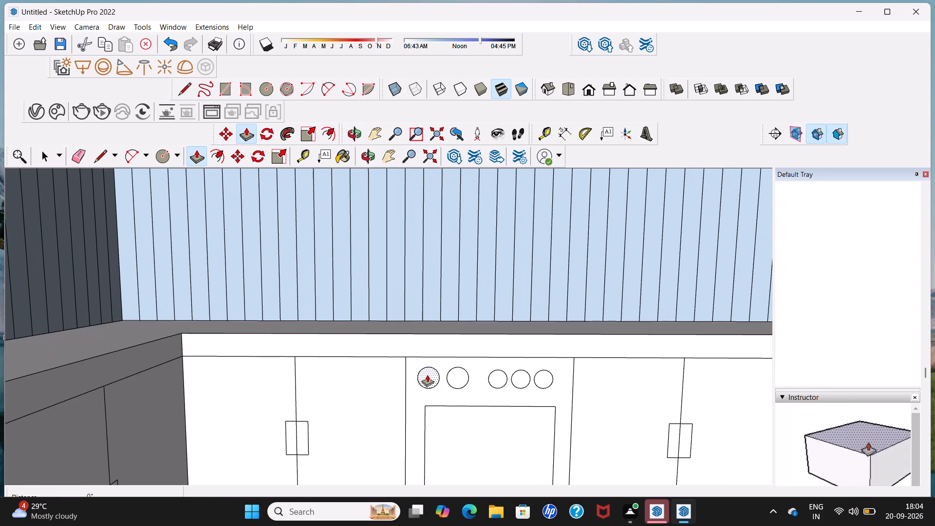
click(427, 375)
click(427, 377)
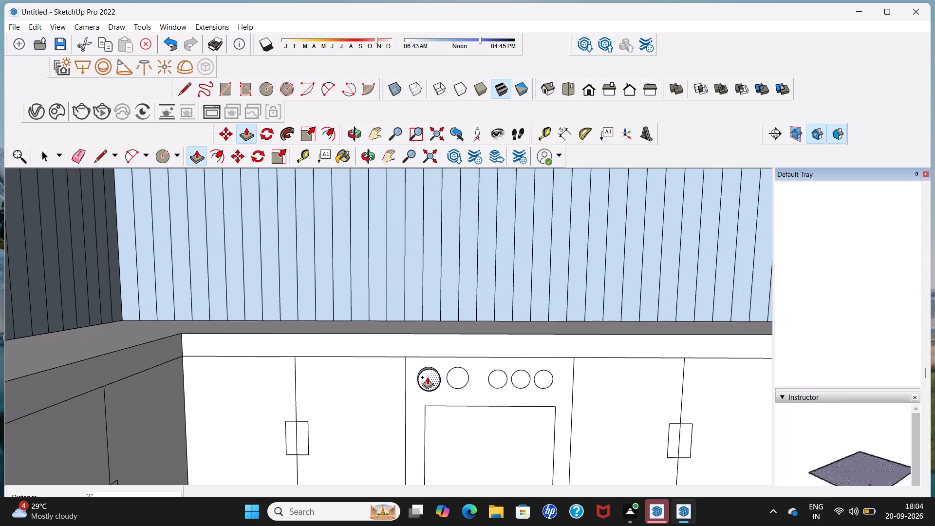
click(455, 375)
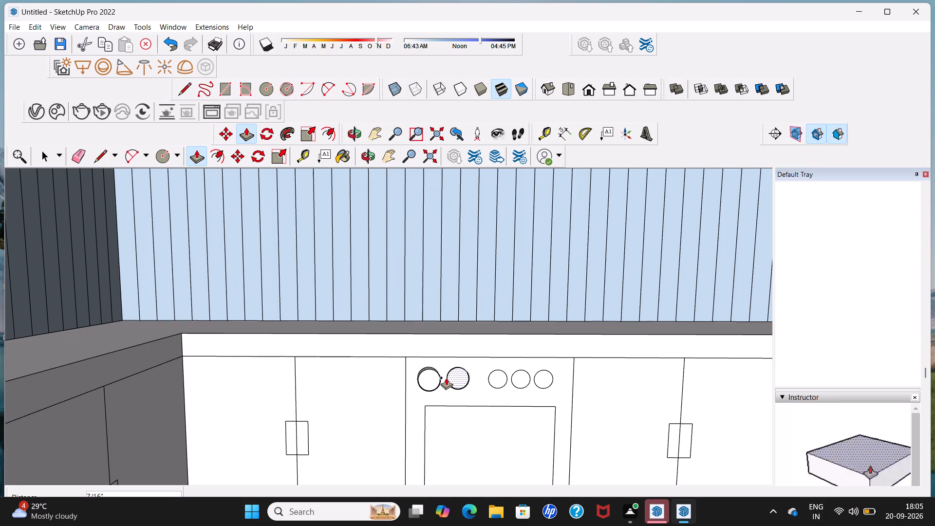
click(440, 376)
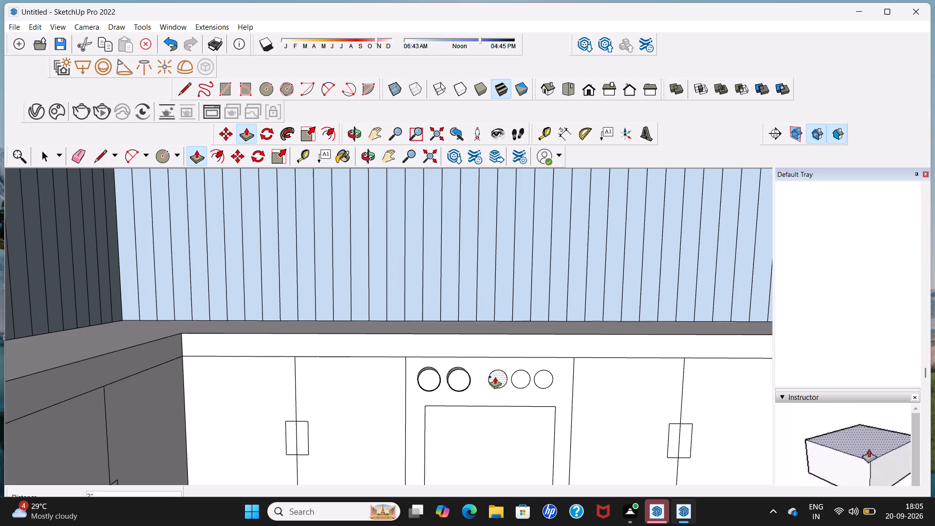
Push/Pull the three smaller knob circles above the inset rectangle outward by about 2".
click(495, 376)
click(471, 379)
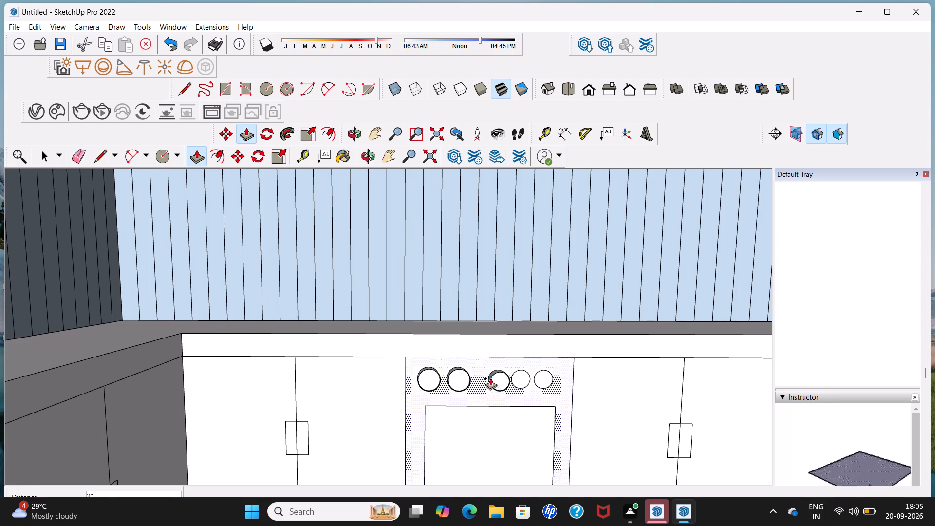
click(521, 377)
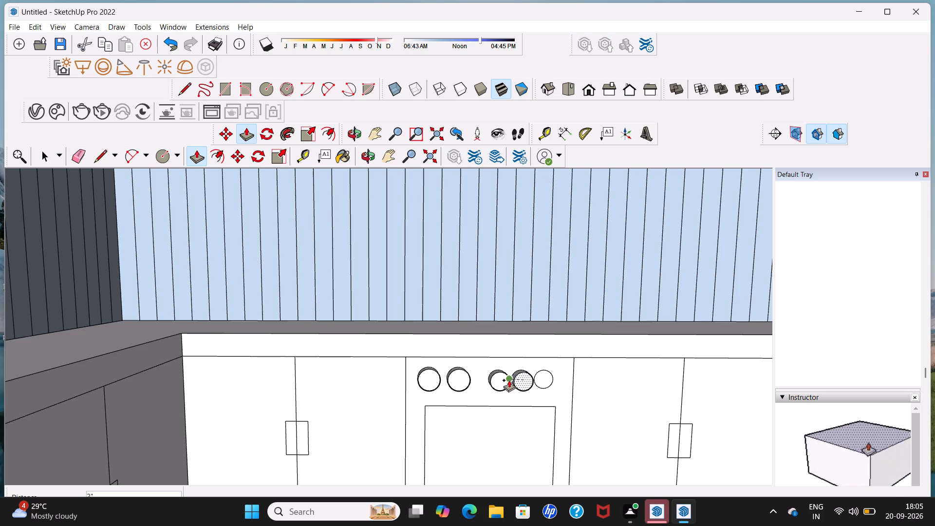
click(509, 380)
click(546, 373)
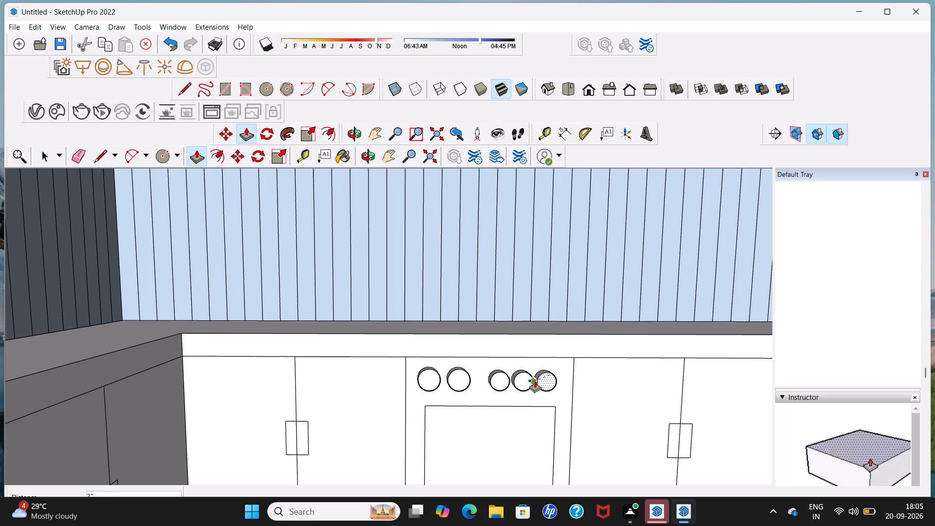
click(535, 380)
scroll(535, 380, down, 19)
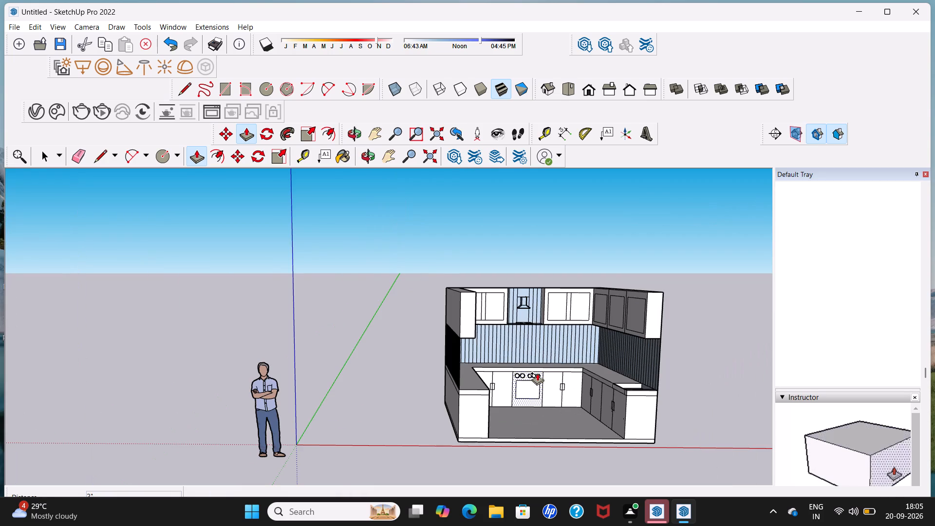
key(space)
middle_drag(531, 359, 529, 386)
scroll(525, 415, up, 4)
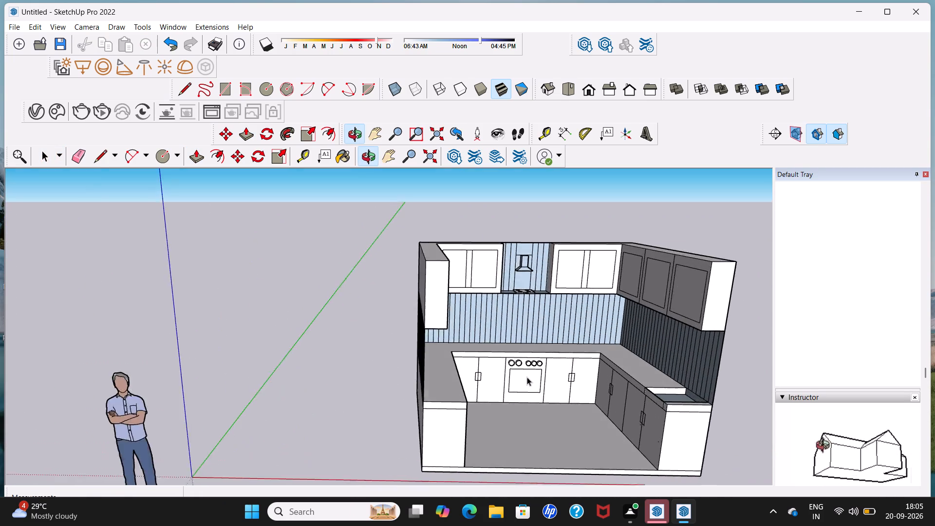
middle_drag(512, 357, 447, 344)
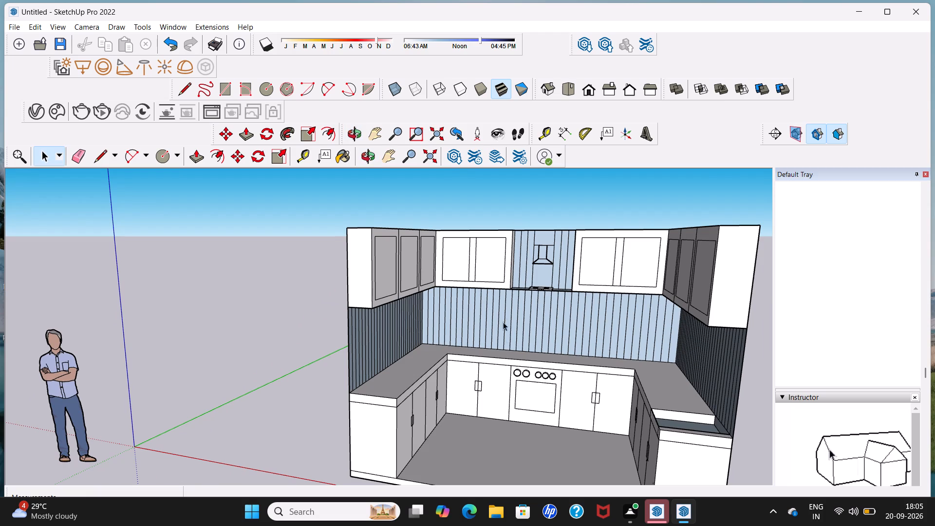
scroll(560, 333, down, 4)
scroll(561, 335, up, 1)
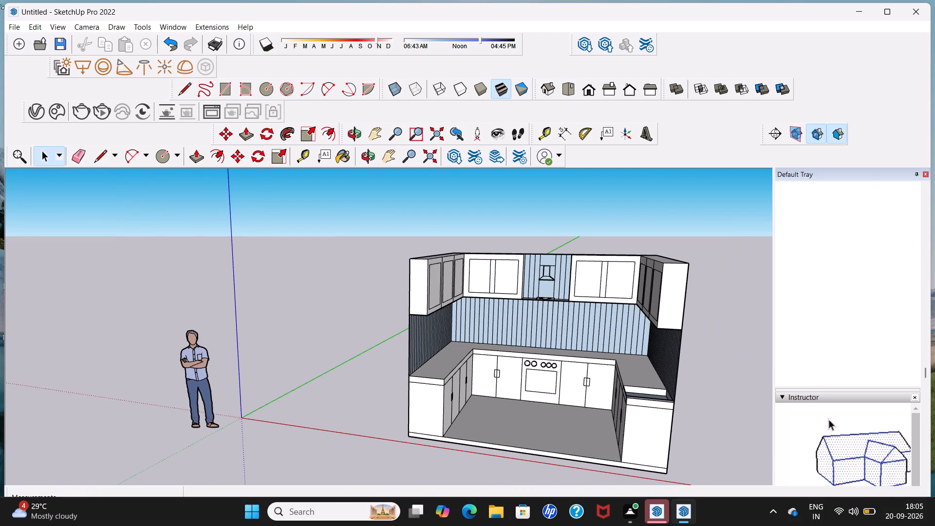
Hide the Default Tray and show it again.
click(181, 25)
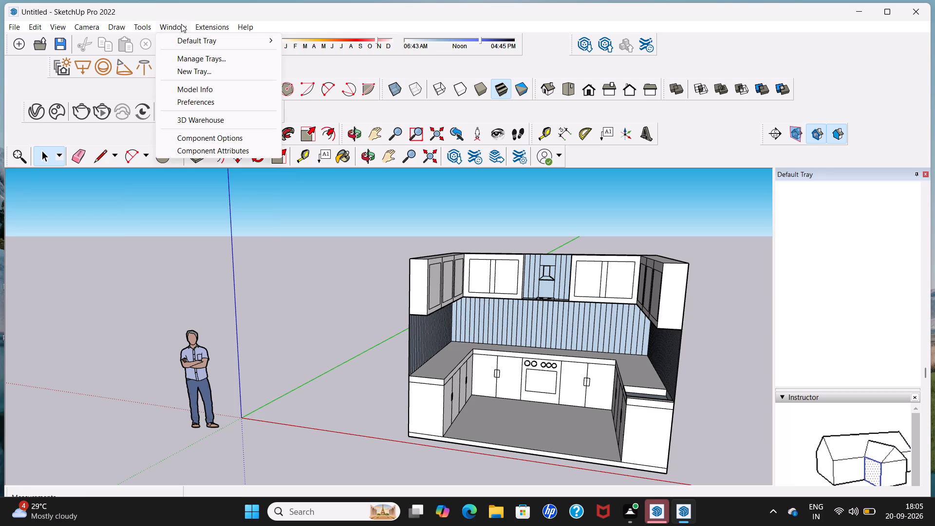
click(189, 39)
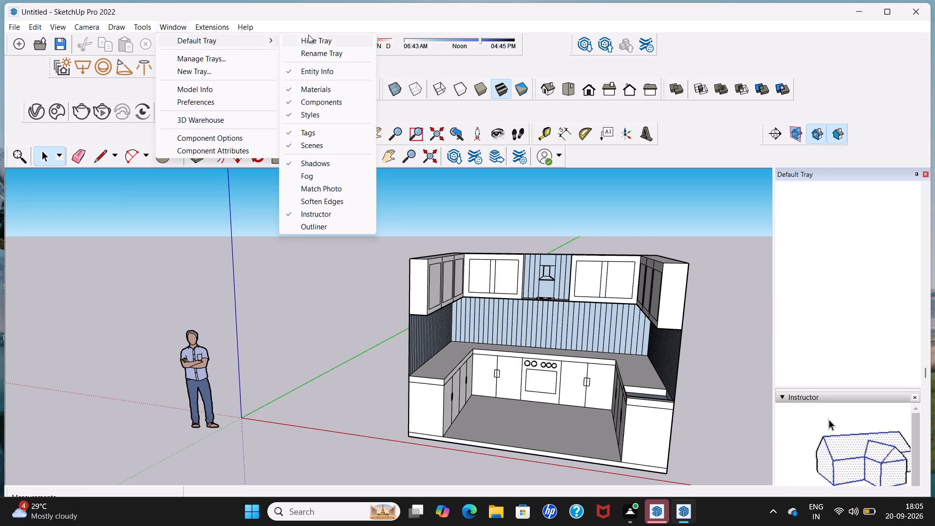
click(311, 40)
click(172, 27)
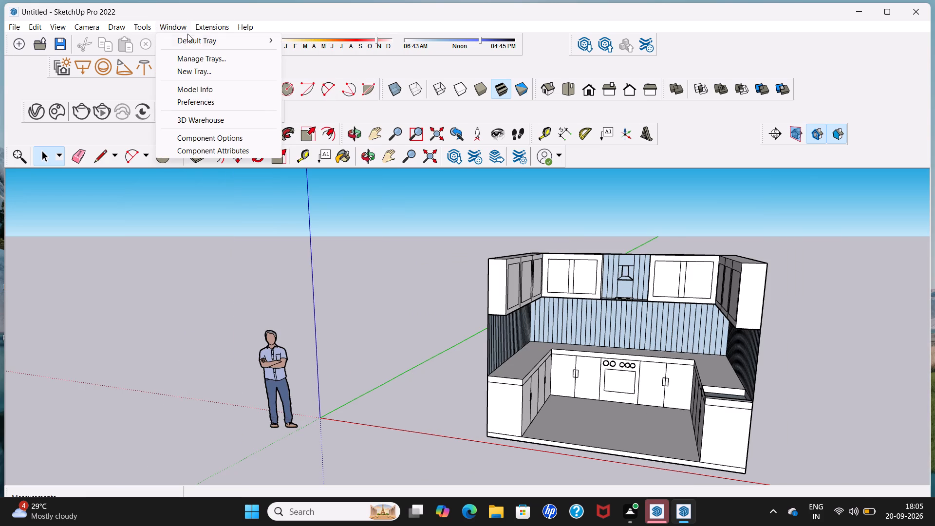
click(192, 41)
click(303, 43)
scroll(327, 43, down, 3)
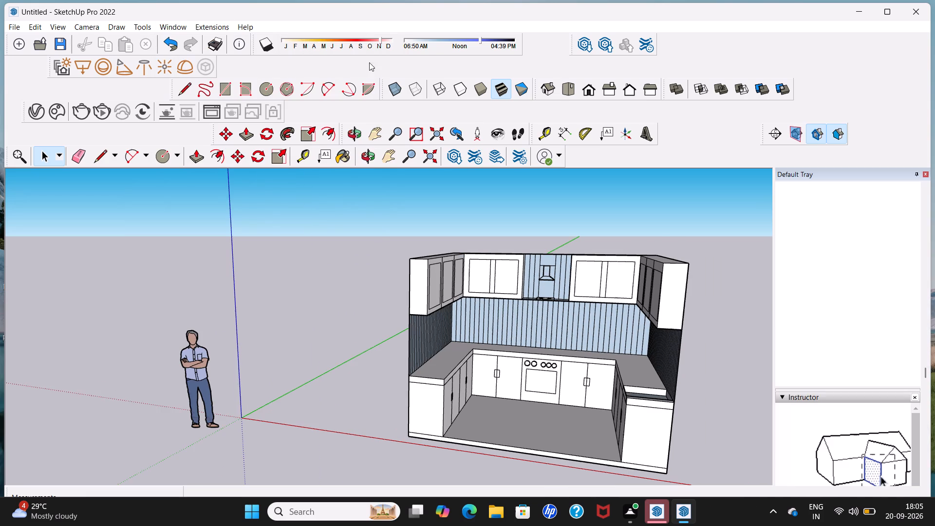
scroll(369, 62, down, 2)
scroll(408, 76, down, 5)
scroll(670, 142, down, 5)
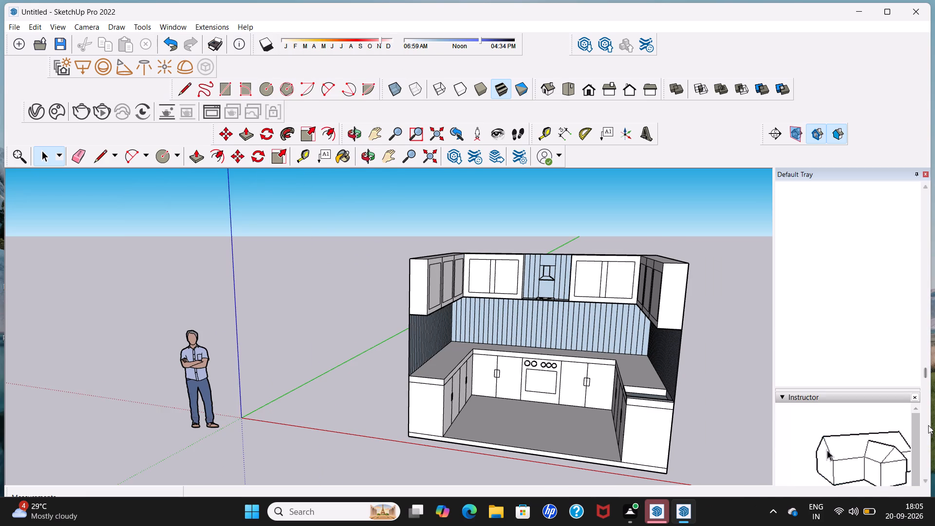
Paint the kitchen floor with the Formica Laminate Light material from the Synthetic Surfaces collection.
drag(916, 408, 904, 366)
drag(925, 374, 926, 366)
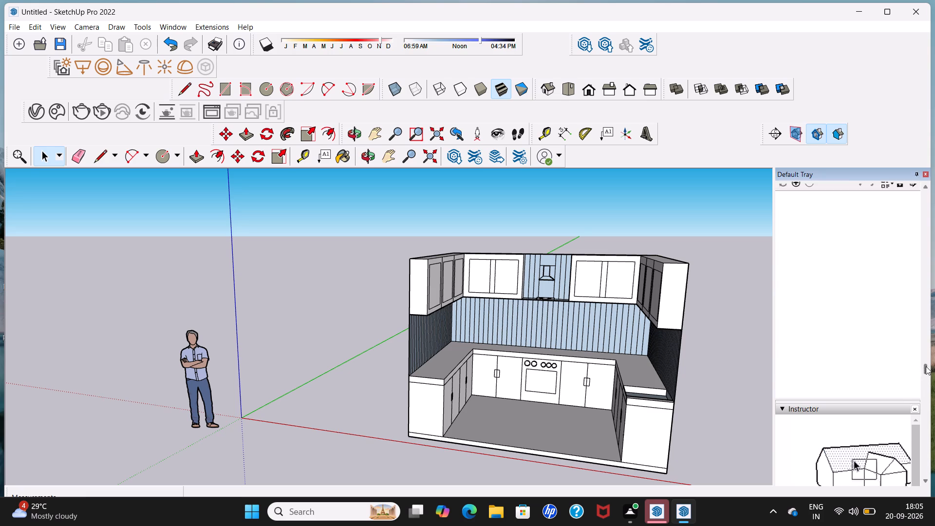
drag(926, 366, 917, 296)
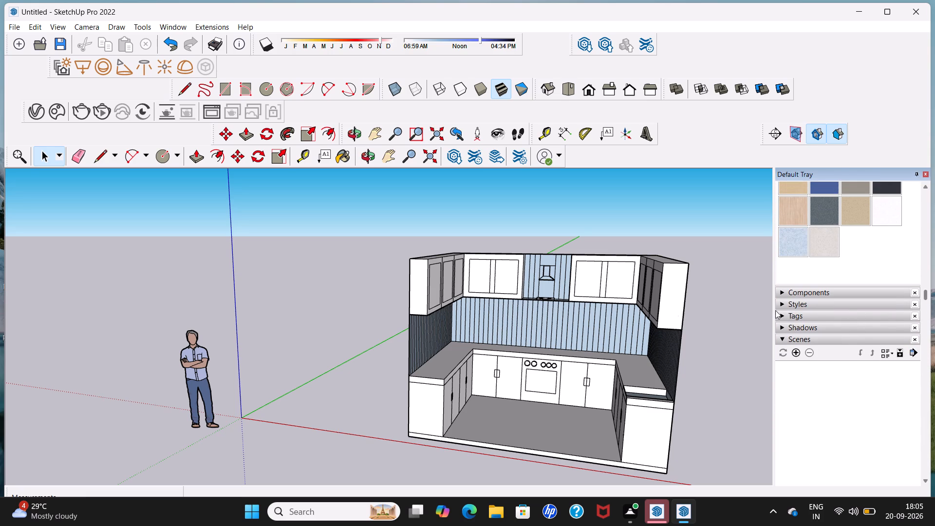
middle_drag(505, 313, 312, 316)
middle_drag(306, 335, 437, 310)
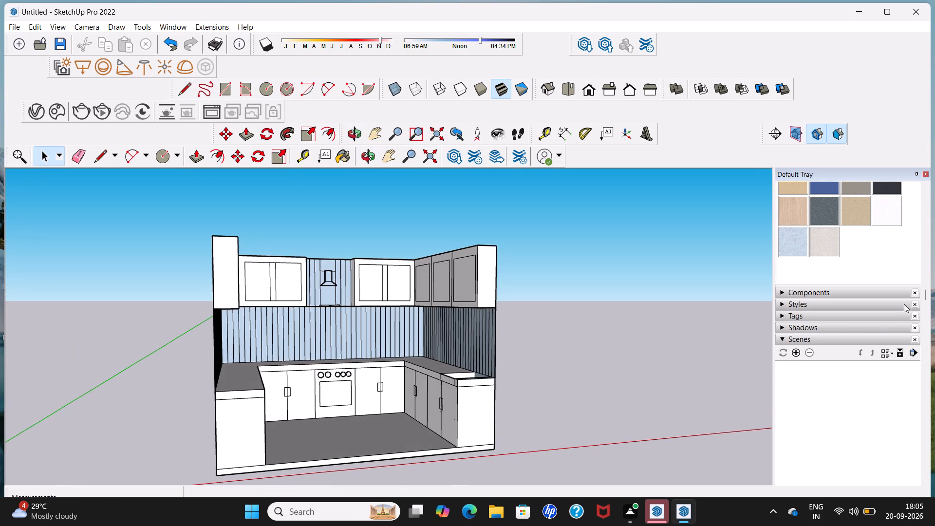
click(924, 183)
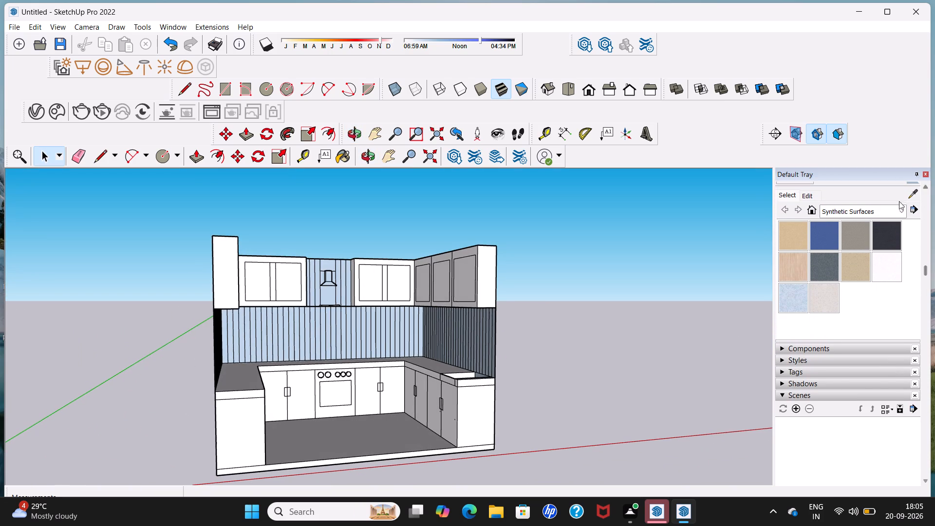
click(901, 210)
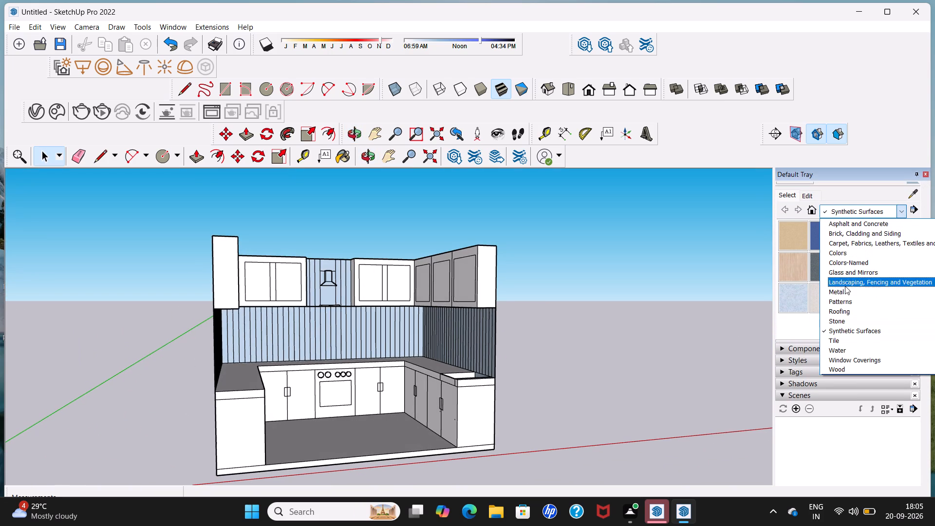
click(791, 272)
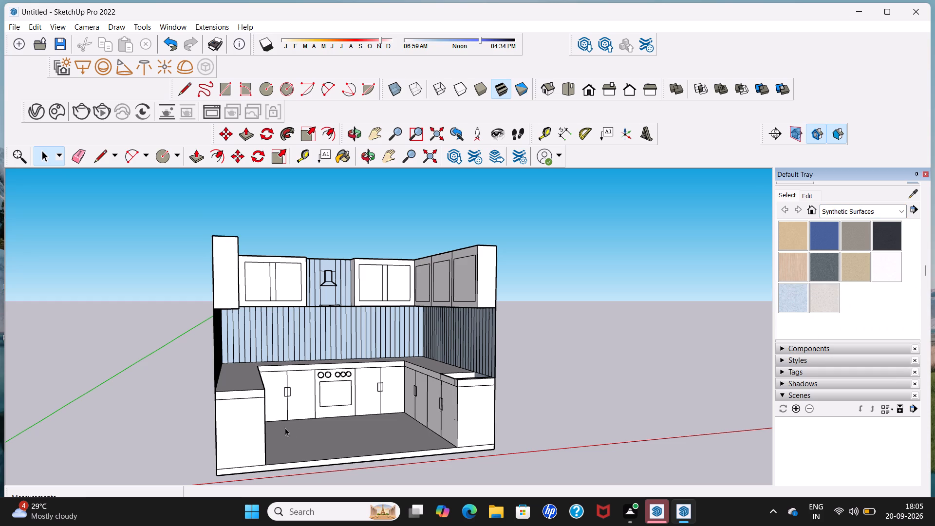
middle_drag(318, 420, 307, 481)
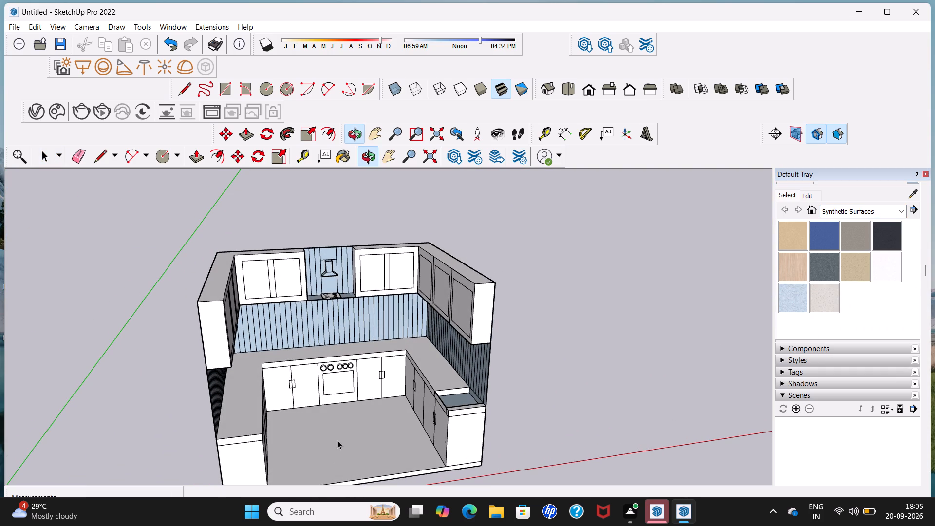
middle_drag(337, 440, 348, 388)
shift+scroll(337, 440, down, 1)
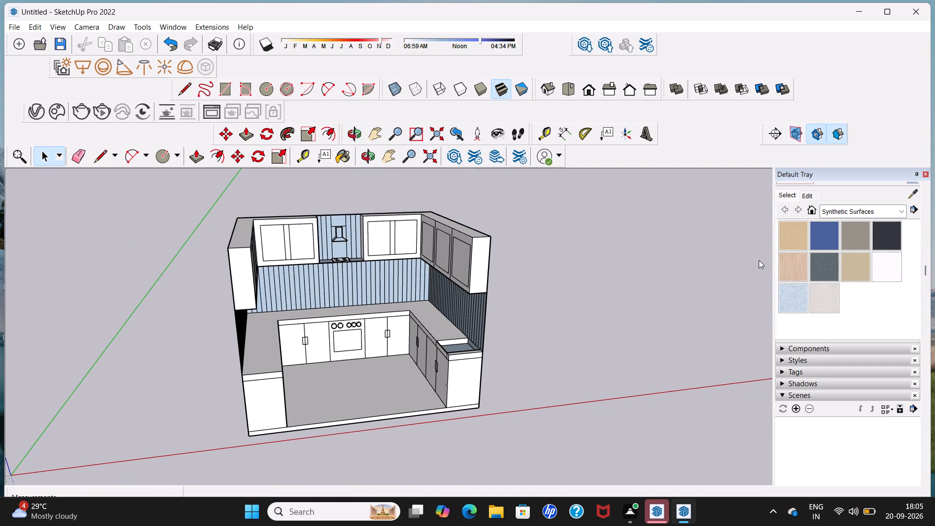
click(785, 264)
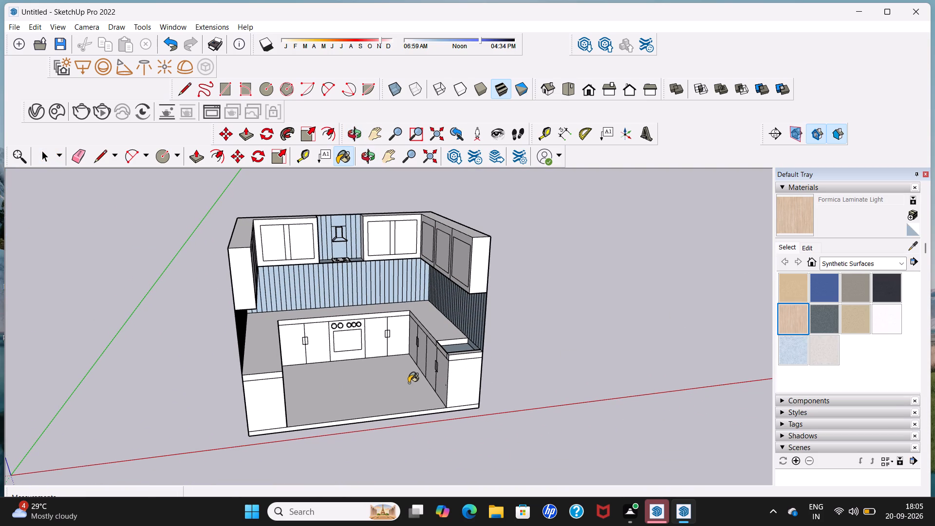
scroll(397, 380, up, 1)
middle_drag(396, 380, 375, 434)
click(371, 397)
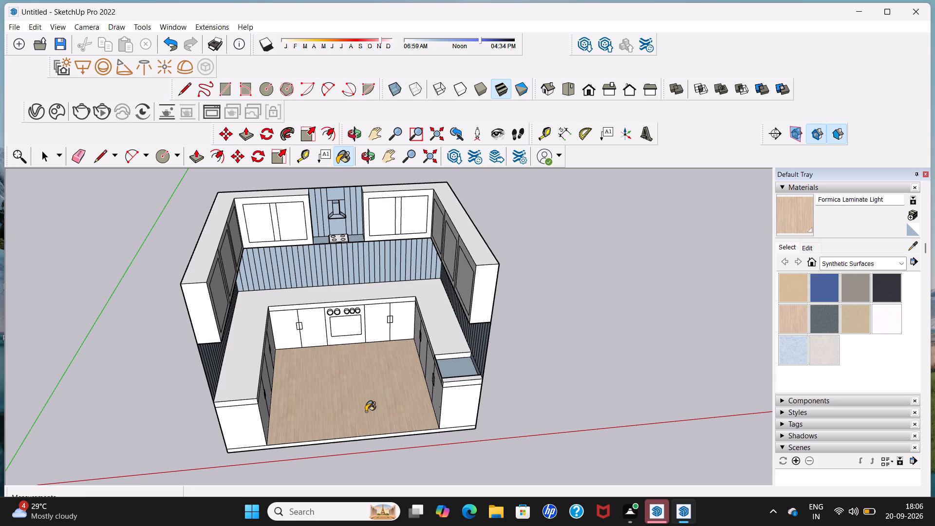
Paint the sink-side base cabinet run's door fronts, end panel and countertop end edge with Wood Bamboo from the Wood collection.
middle_drag(385, 413, 449, 401)
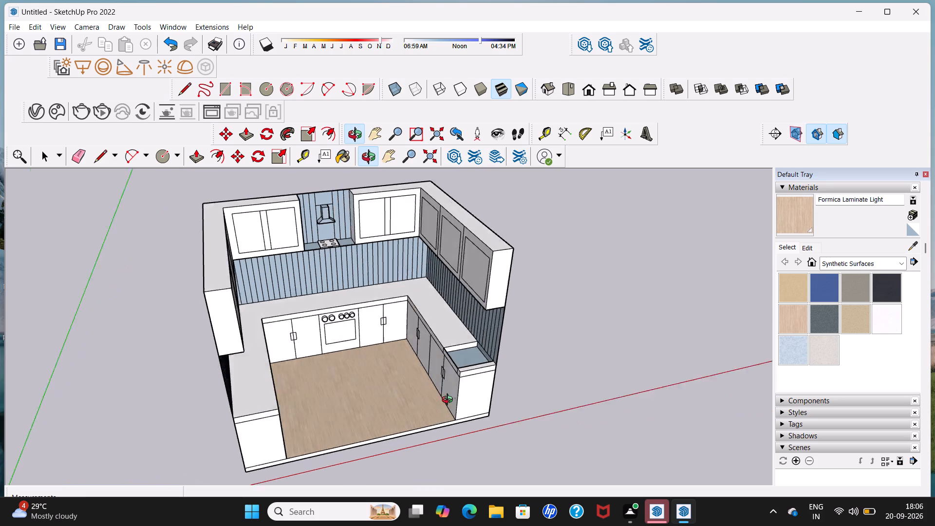
middle_drag(449, 401, 503, 391)
scroll(473, 367, up, 7)
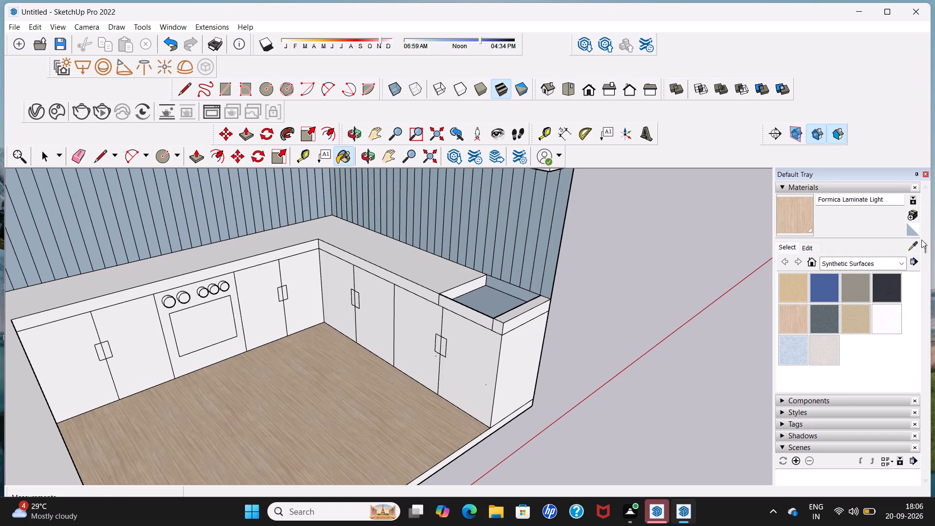
click(898, 263)
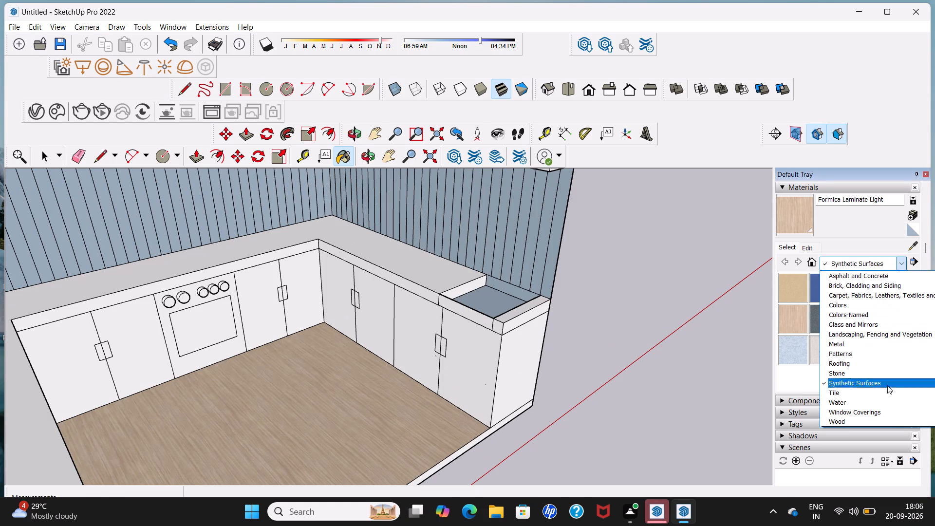
click(889, 424)
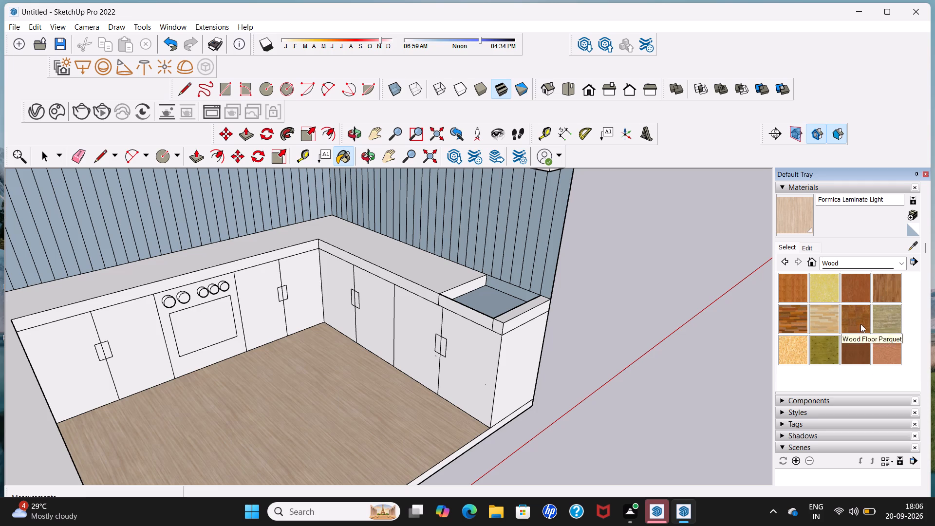
click(792, 282)
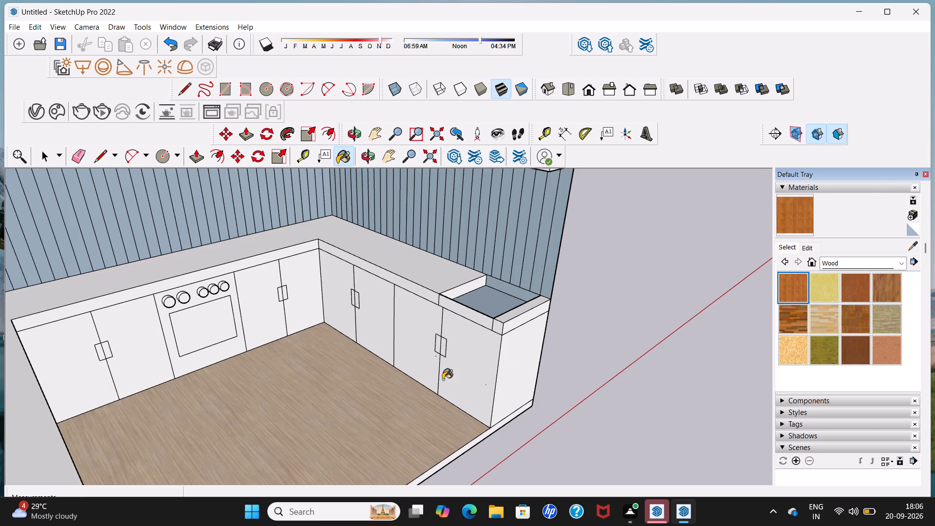
click(473, 368)
click(513, 363)
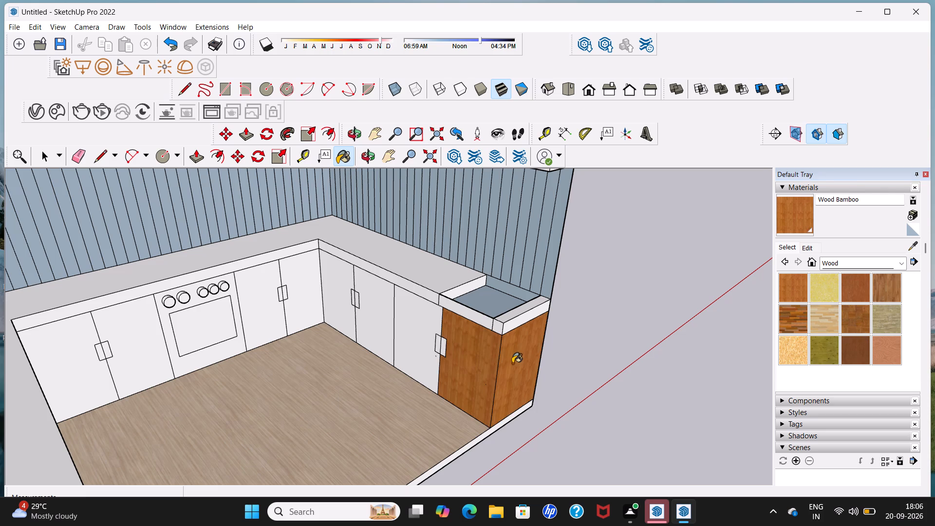
click(515, 326)
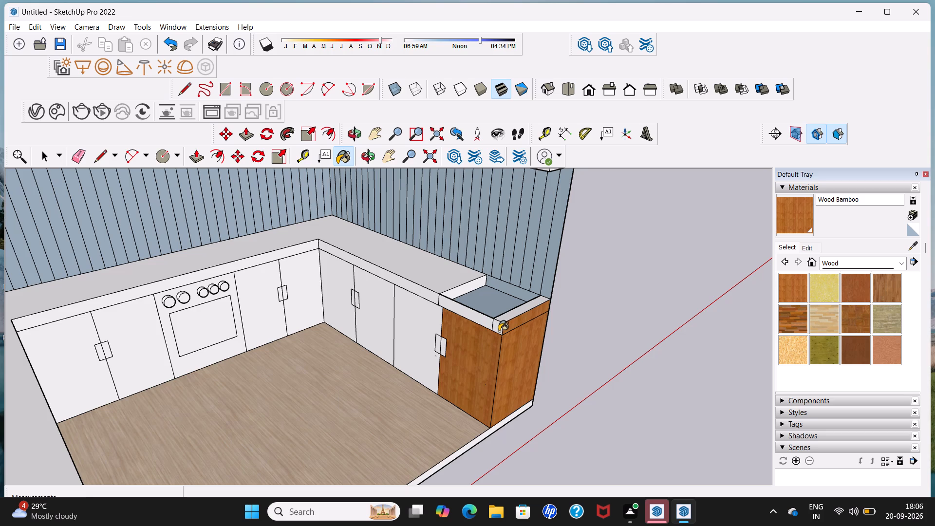
click(430, 329)
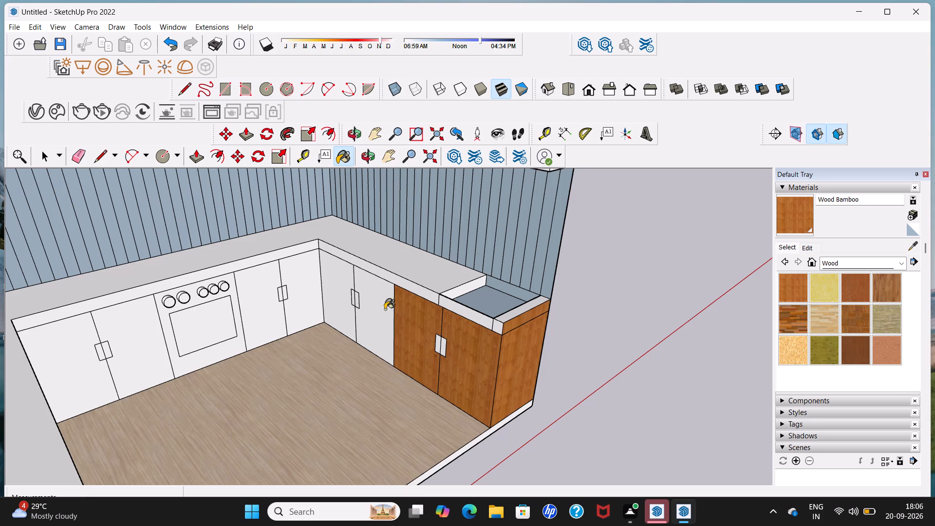
click(376, 304)
click(338, 285)
Paint the four back-wall base cabinet doors on both sides of the oven with Wood Bamboo.
click(305, 283)
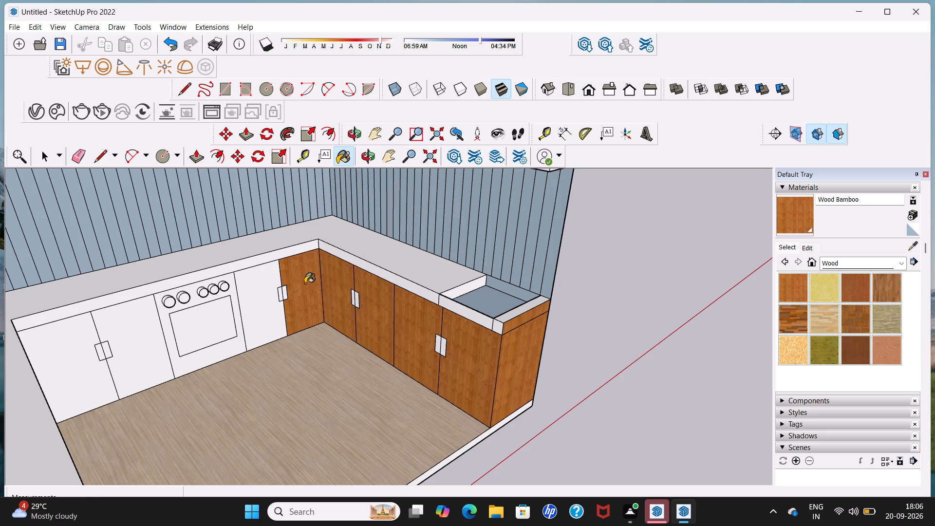
click(255, 282)
click(137, 315)
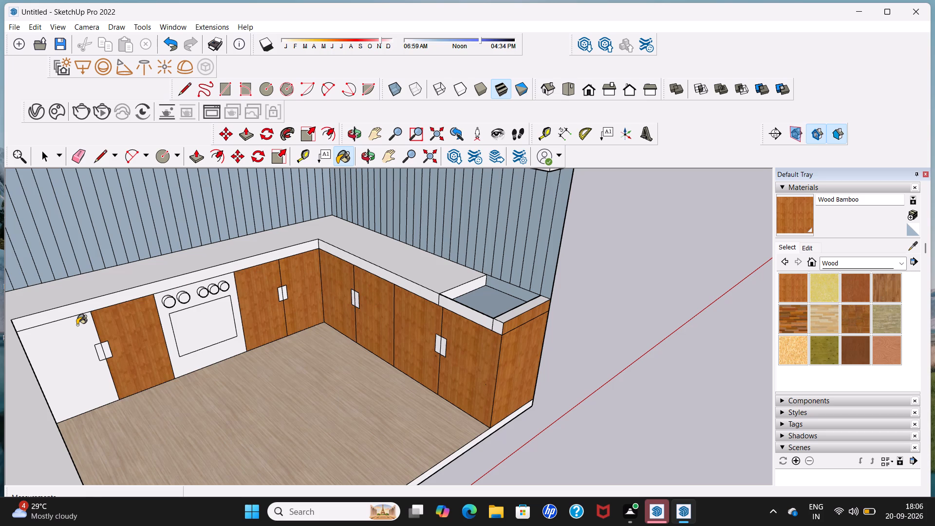
click(75, 325)
Paint the four base cabinet door fronts on the run opposite the sink with Wood Bamboo.
middle_drag(223, 385, 68, 381)
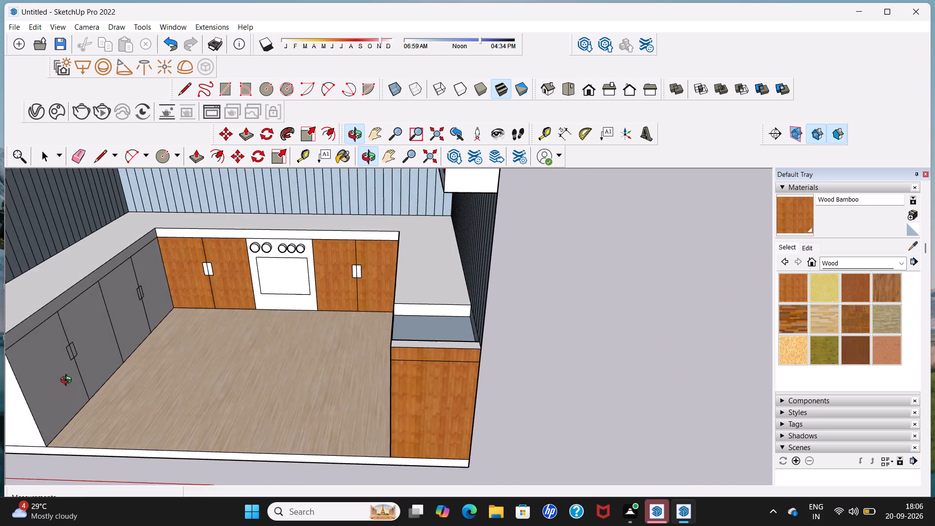
middle_drag(68, 381, 70, 383)
scroll(56, 356, up, 3)
click(56, 356)
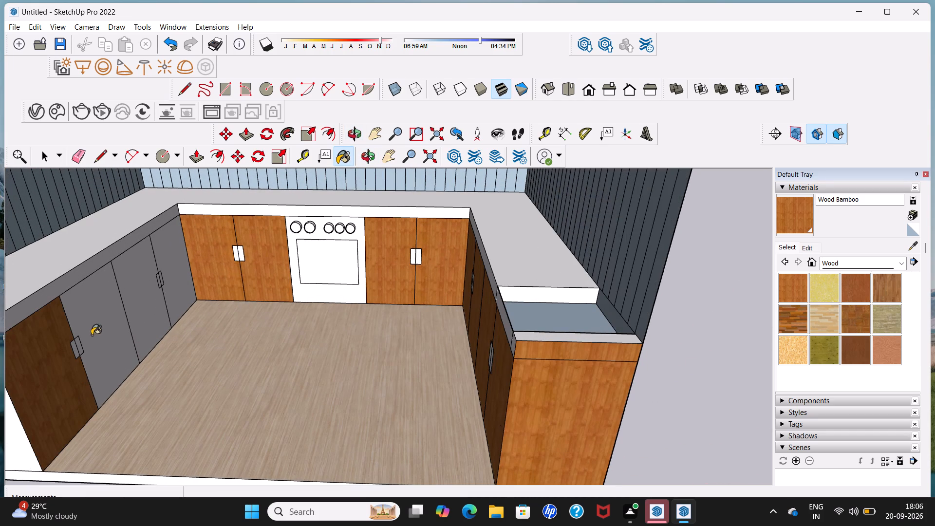
click(92, 311)
click(142, 286)
click(169, 269)
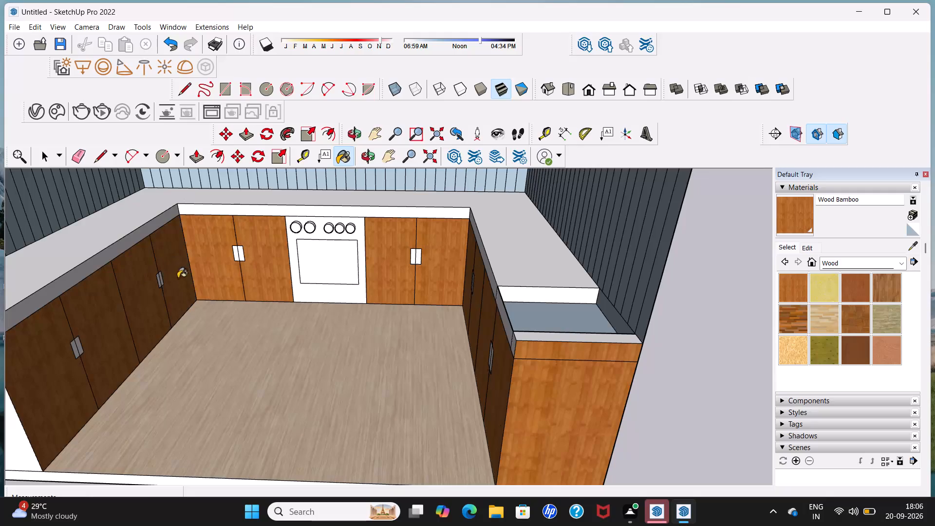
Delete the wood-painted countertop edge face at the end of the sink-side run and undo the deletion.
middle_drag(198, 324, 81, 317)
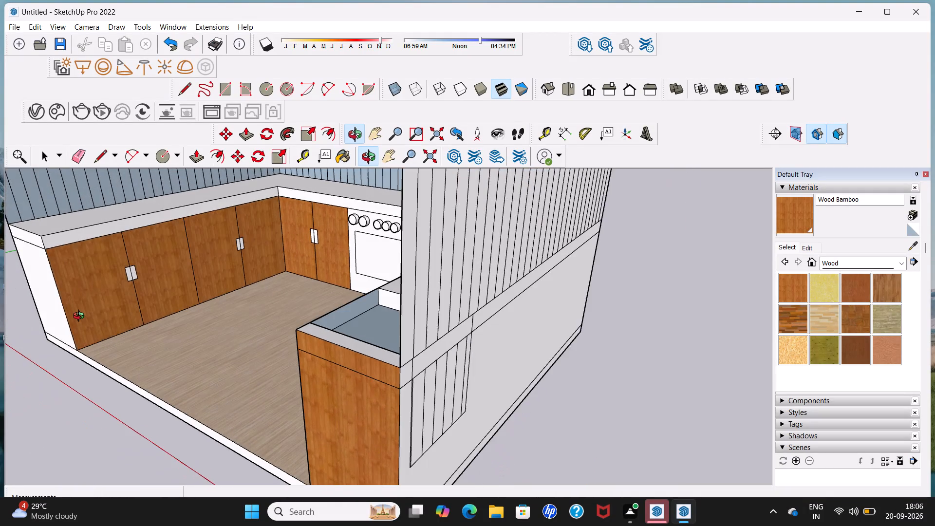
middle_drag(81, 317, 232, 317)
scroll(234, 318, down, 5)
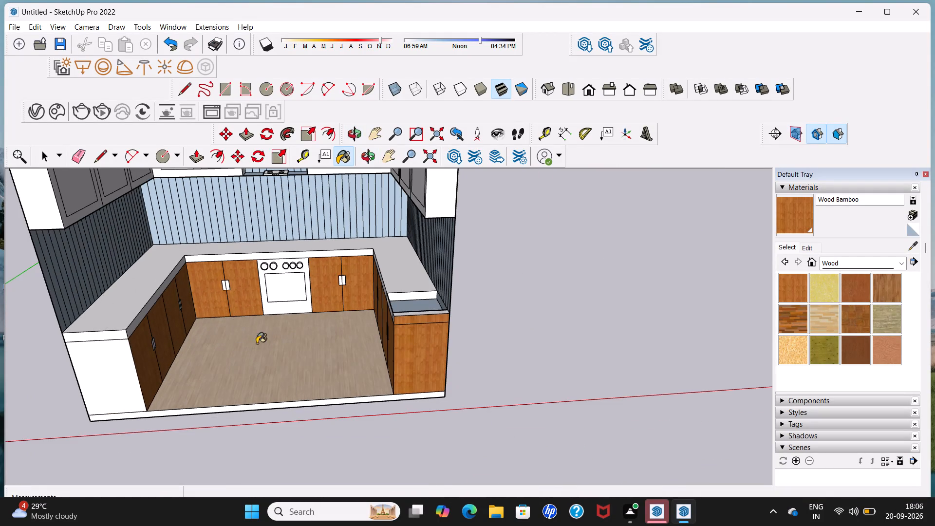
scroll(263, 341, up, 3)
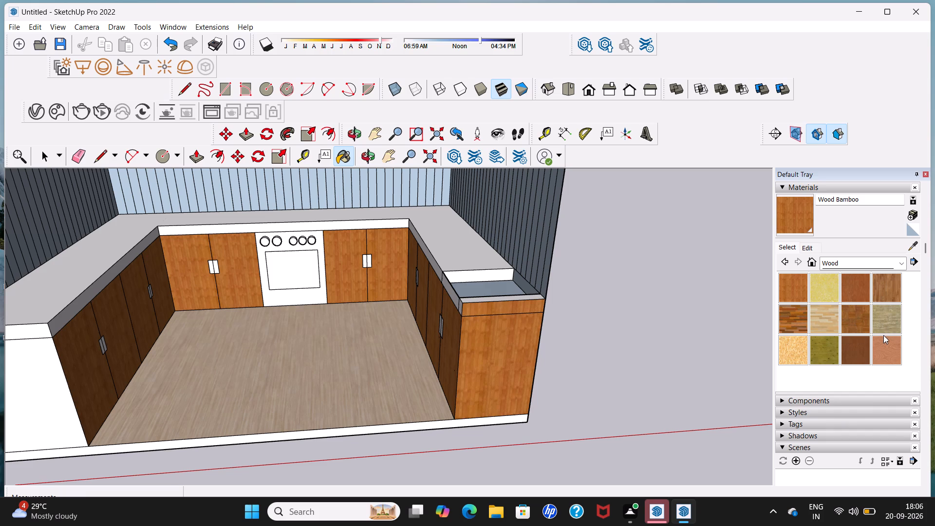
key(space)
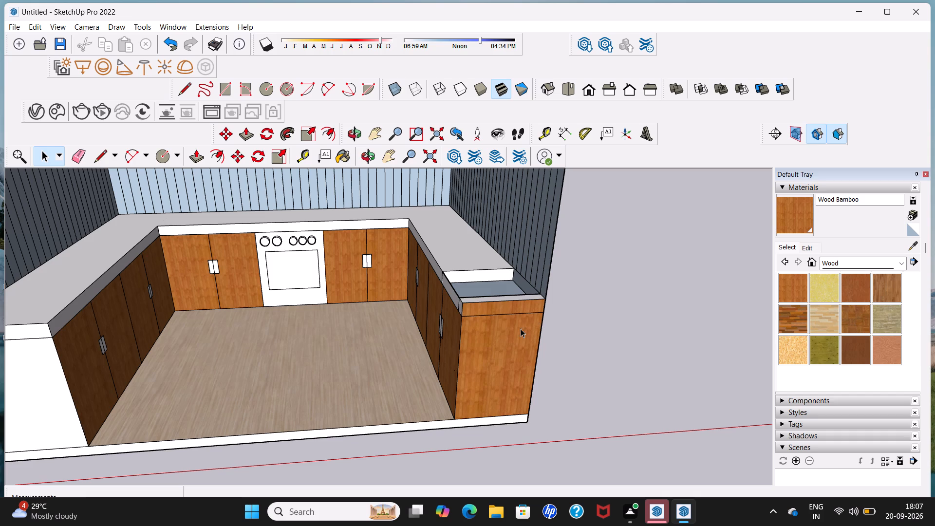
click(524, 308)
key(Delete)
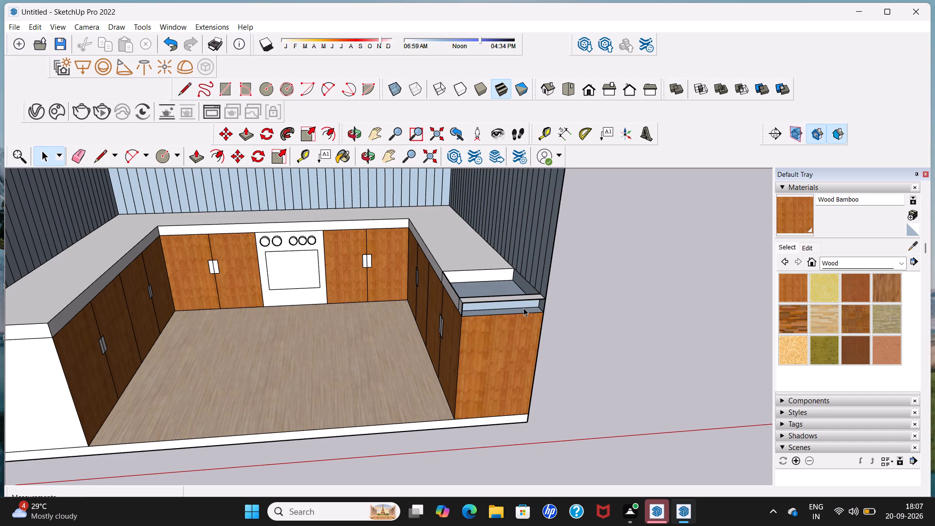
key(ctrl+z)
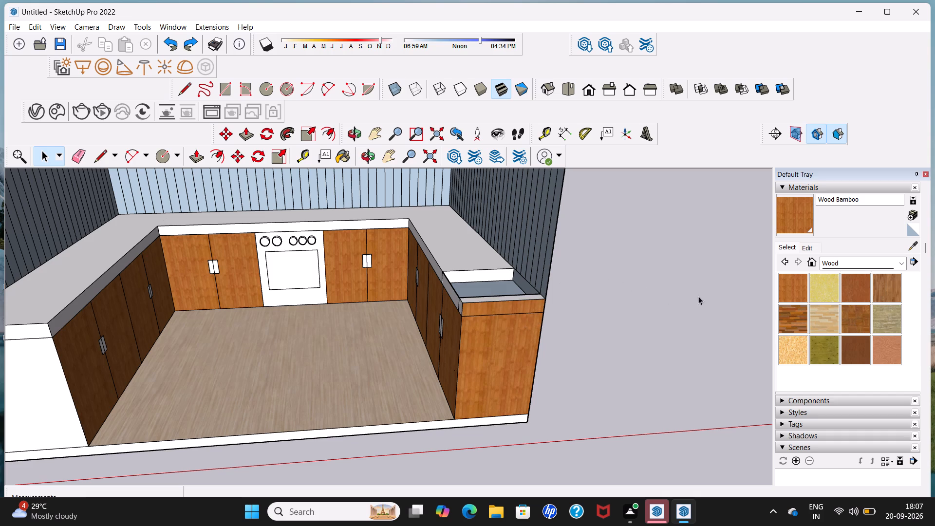
Paint the sink-side countertop's end edge, corner piece and front edges with Formica Laminate Dark from the Synthetic Surfaces collection.
click(902, 264)
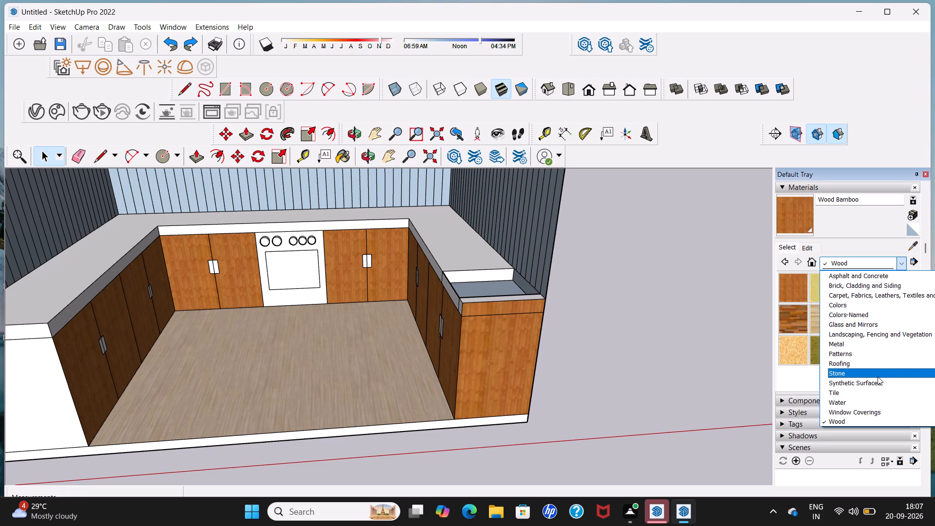
click(877, 381)
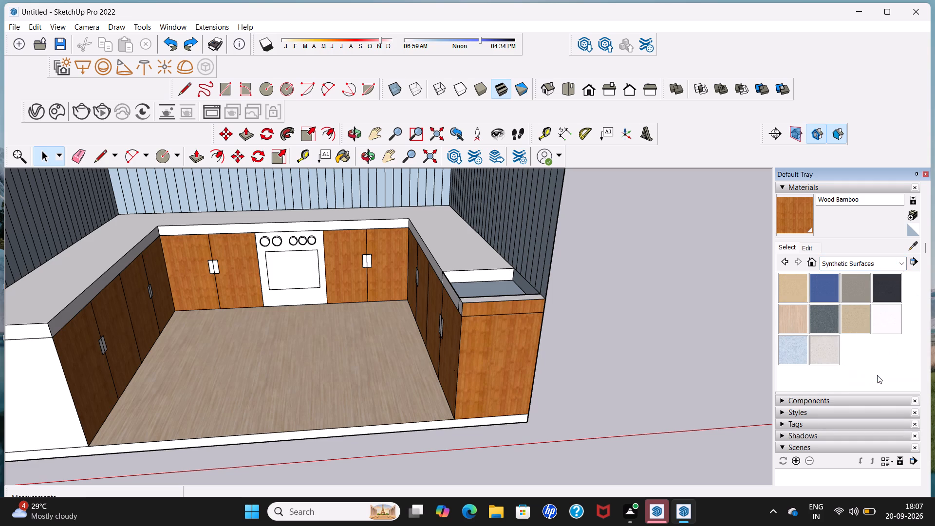
click(885, 287)
scroll(529, 313, up, 4)
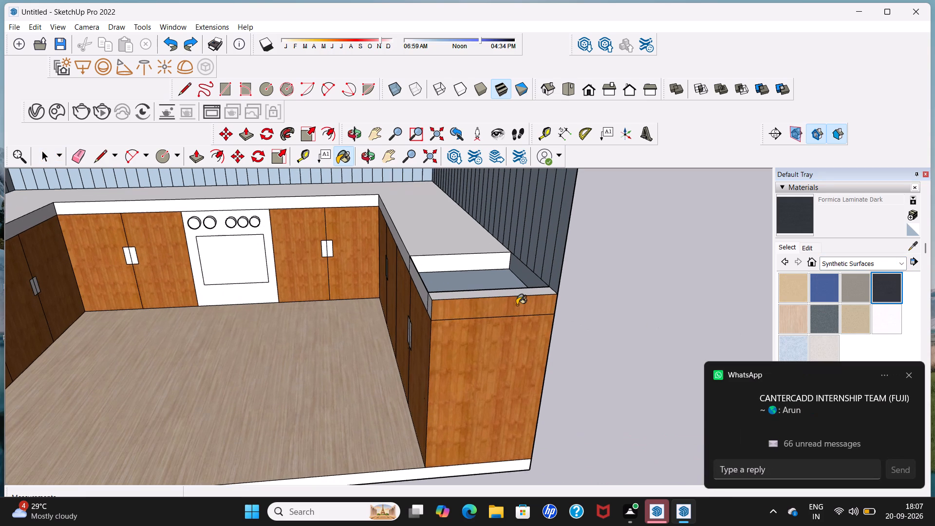
click(517, 305)
middle_drag(416, 305, 526, 286)
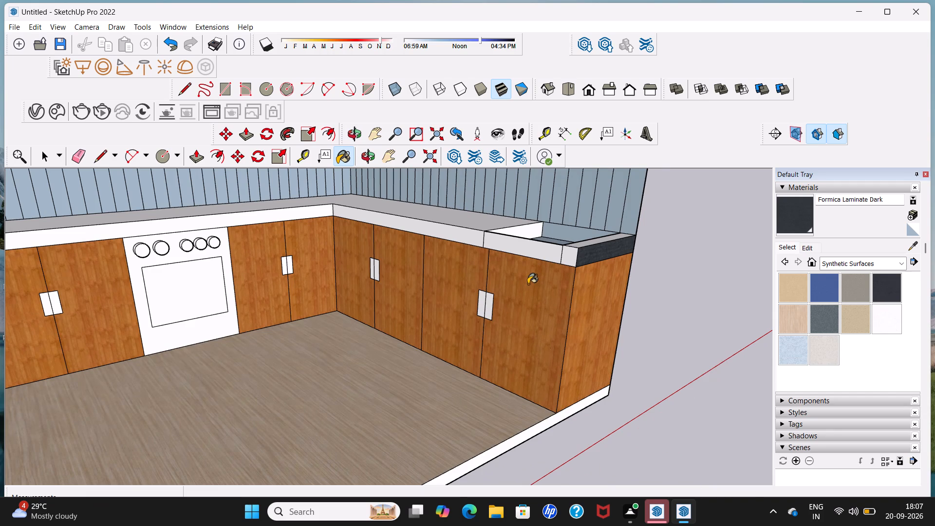
scroll(528, 284, up, 2)
click(584, 251)
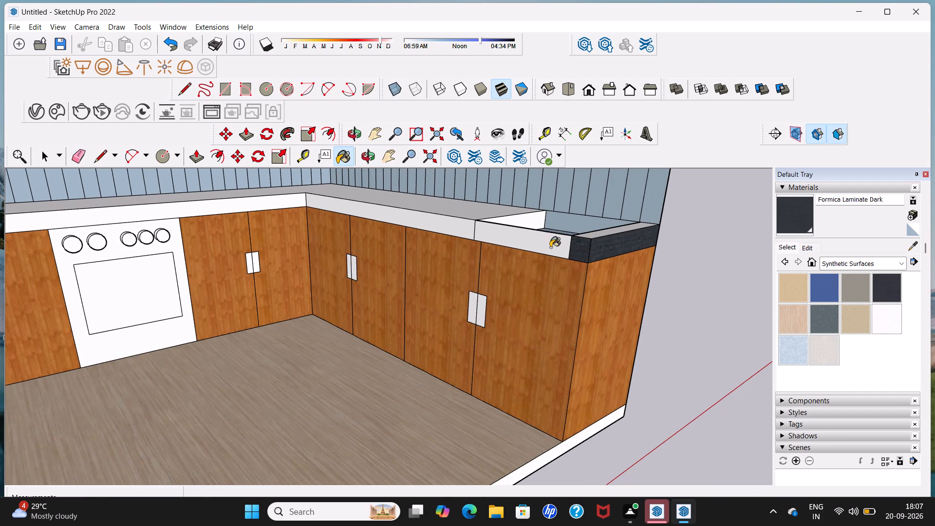
click(550, 247)
click(460, 226)
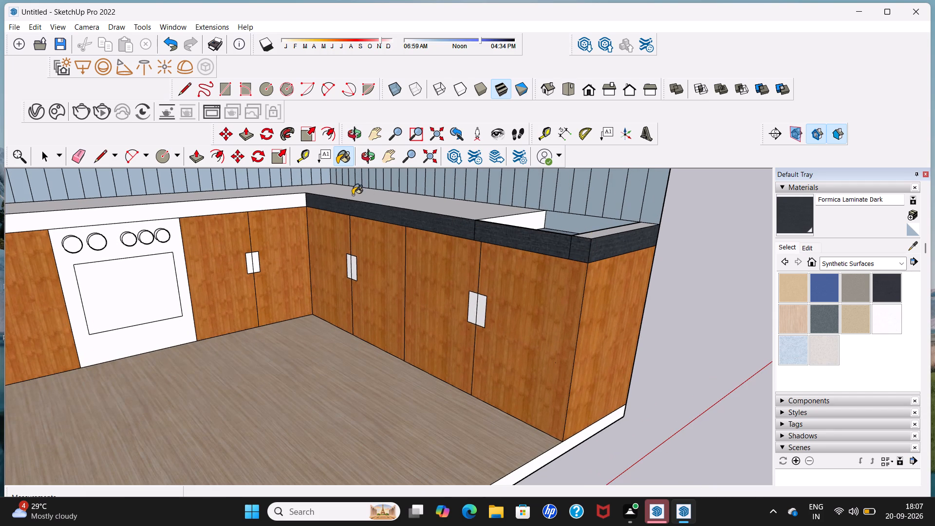
Paint the countertop front edges along the back wall and the run opposite the sink with Formica Laminate Dark.
click(269, 203)
middle_drag(270, 213, 172, 277)
scroll(271, 218, down, 1)
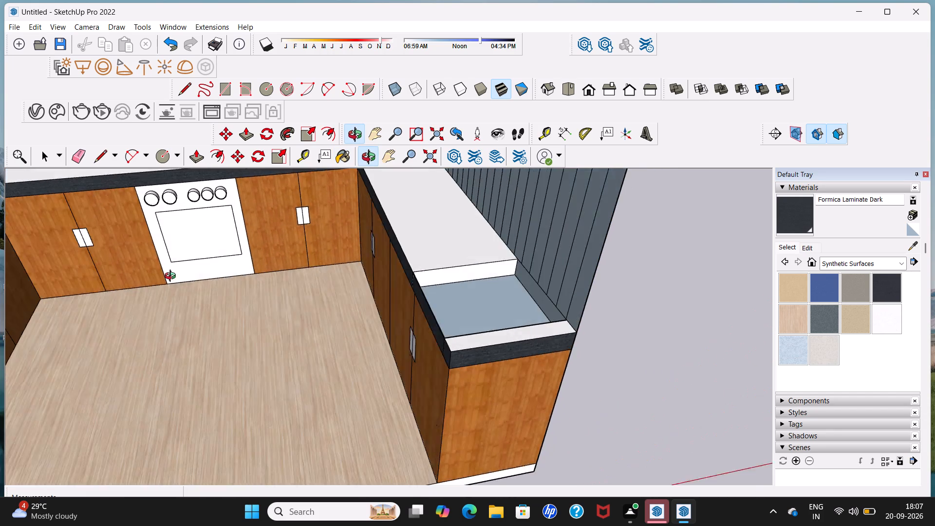
middle_drag(172, 277, 159, 272)
middle_drag(77, 232, 114, 261)
scroll(115, 252, down, 11)
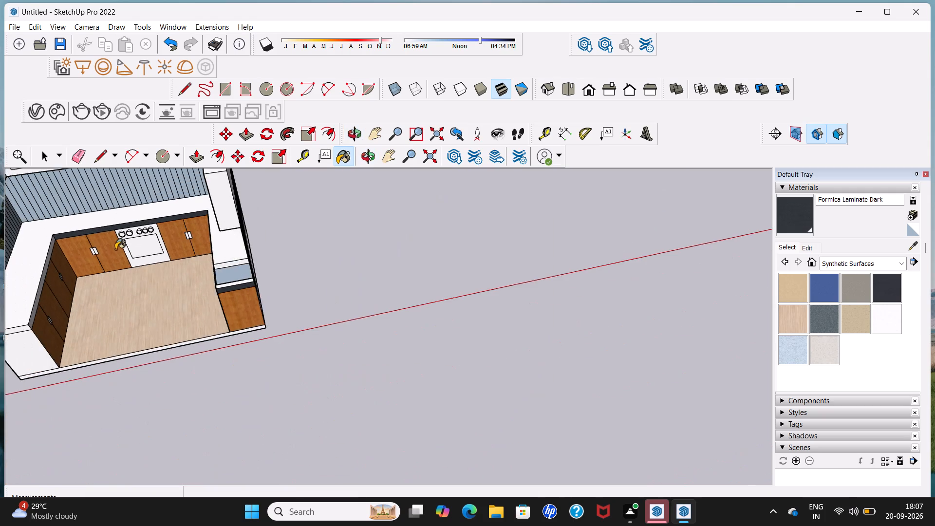
middle_drag(127, 258, 62, 258)
scroll(70, 276, up, 5)
click(83, 243)
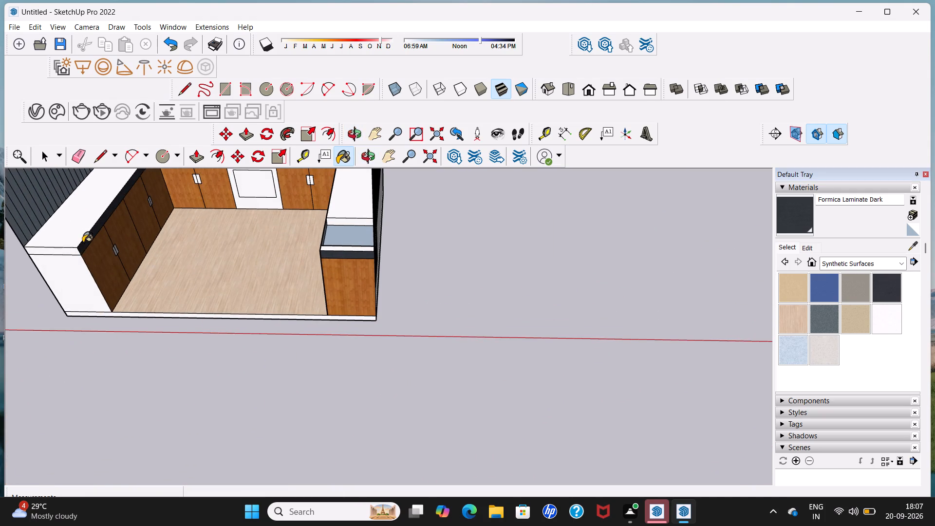
Paint the end panel of the base cabinet run opposite the sink with Wood Cherry Original from the Wood collection.
scroll(104, 243, down, 7)
middle_drag(118, 279, 184, 261)
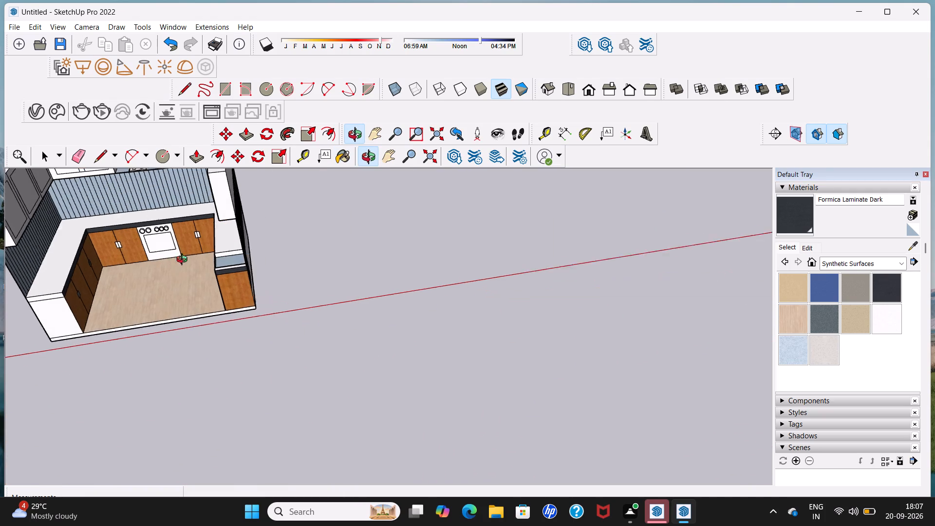
middle_drag(184, 261, 187, 259)
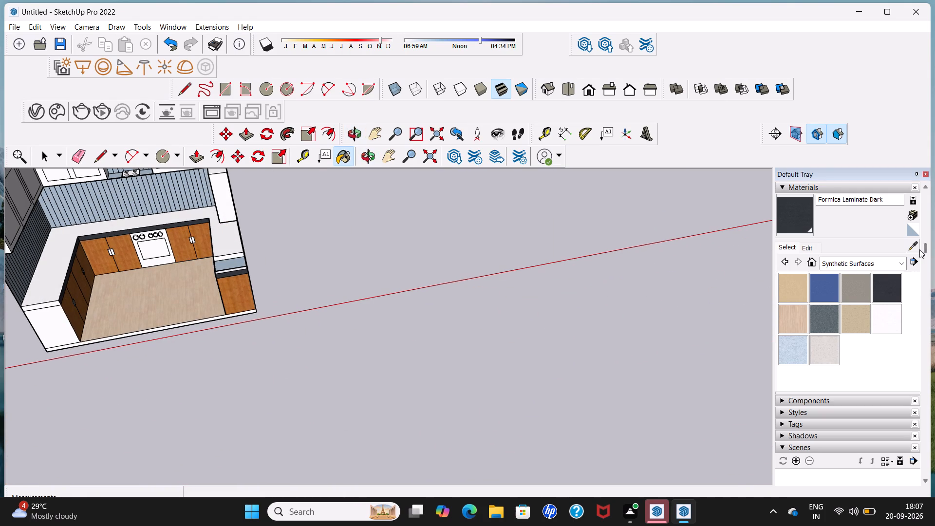
click(901, 268)
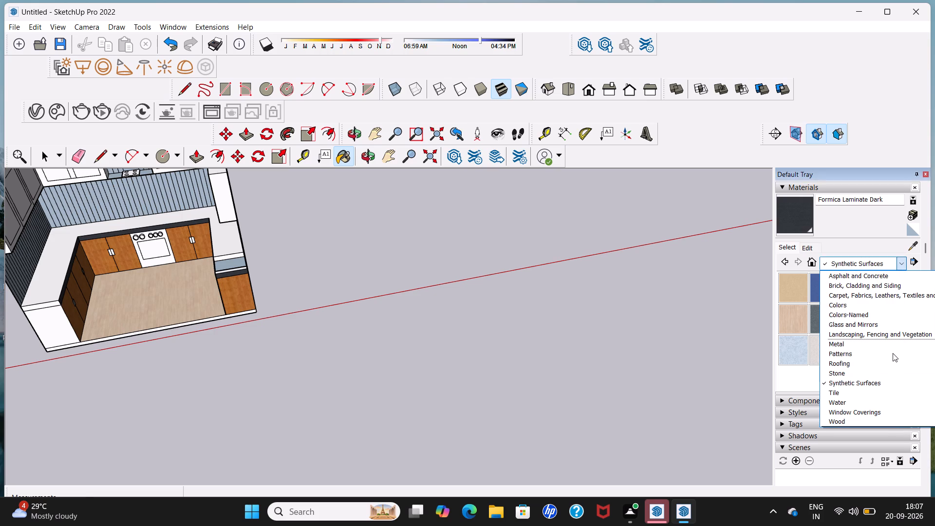
click(885, 421)
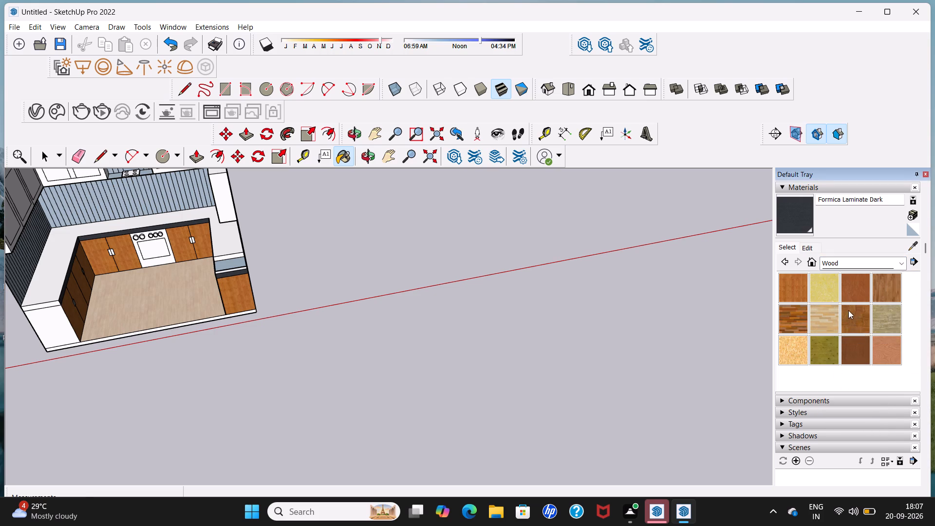
click(853, 287)
click(50, 318)
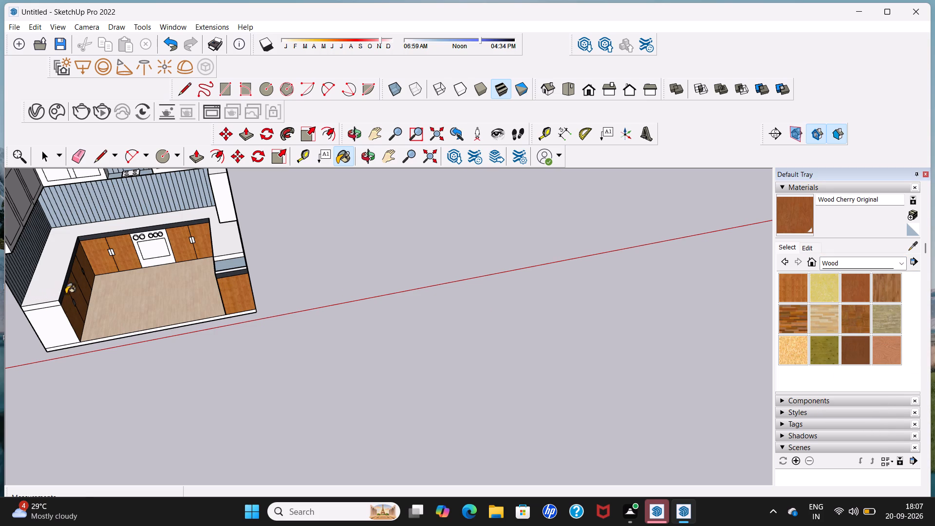
Paint the countertop's end edge on the run opposite the sink with Formica Laminate Dark from Synthetic Surfaces.
click(902, 264)
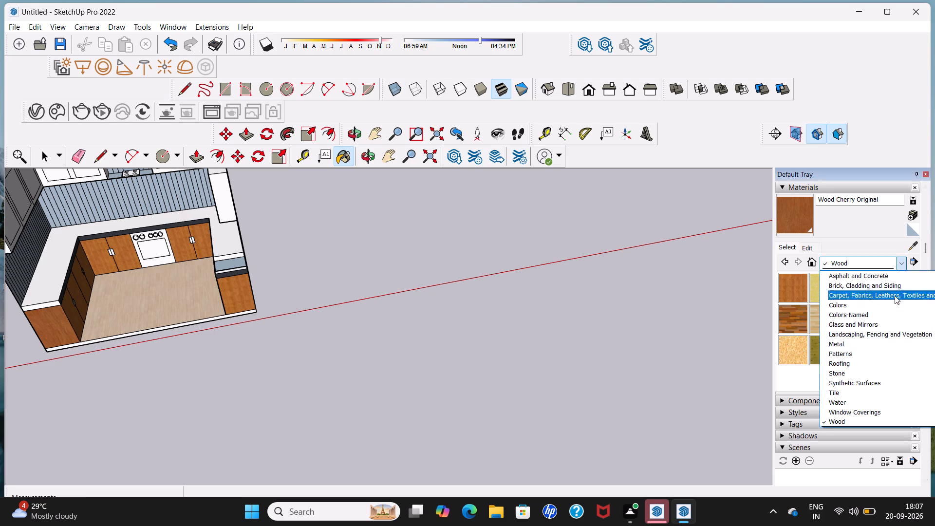
click(871, 381)
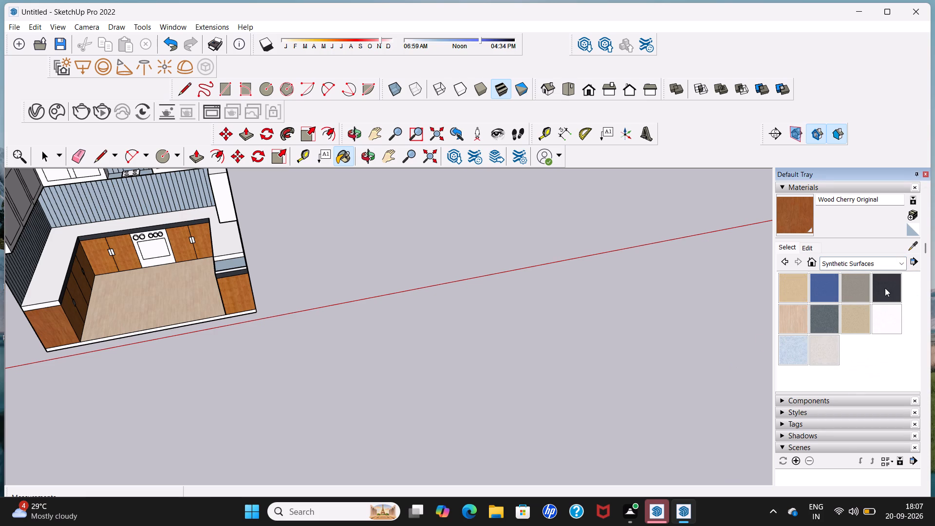
click(888, 287)
scroll(67, 301, up, 5)
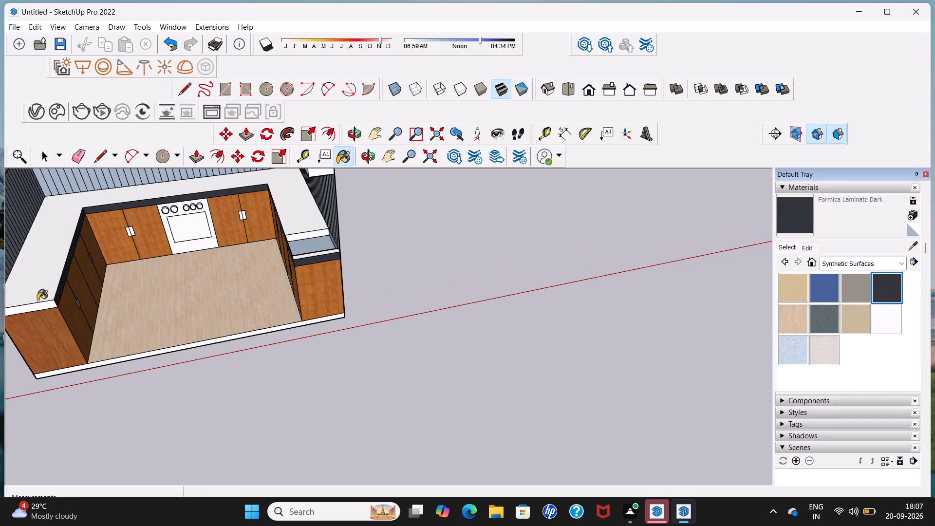
click(37, 304)
Paint the top surface of the U-shaped countertop with Color M05 from the Colors collection.
middle_drag(160, 292, 158, 293)
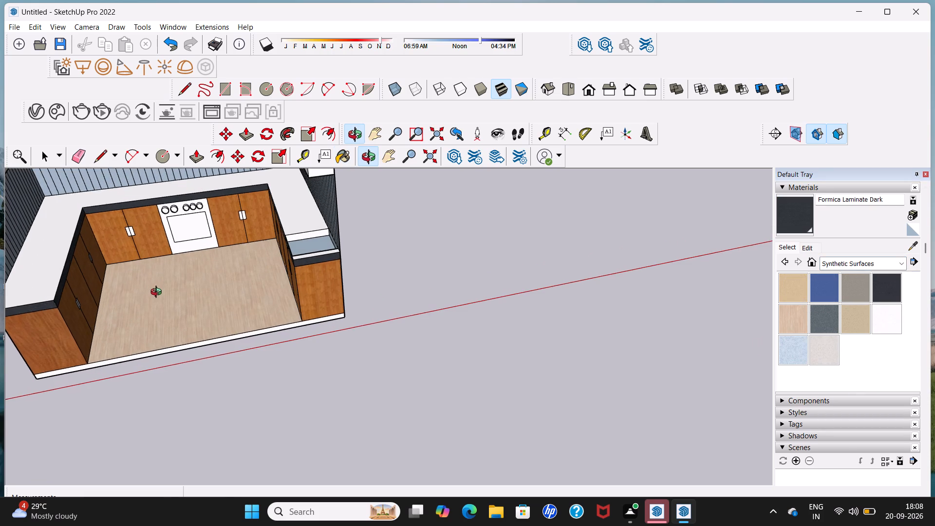
middle_drag(158, 293, 103, 299)
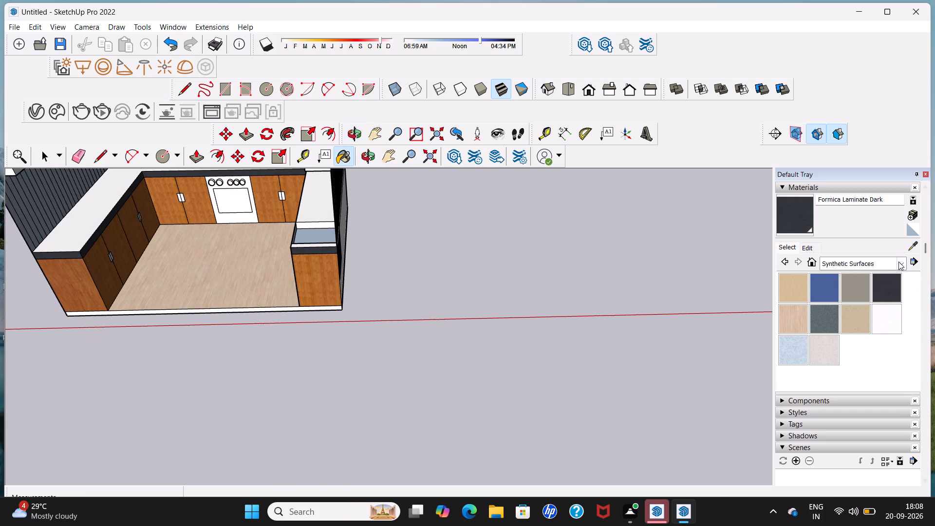
click(898, 262)
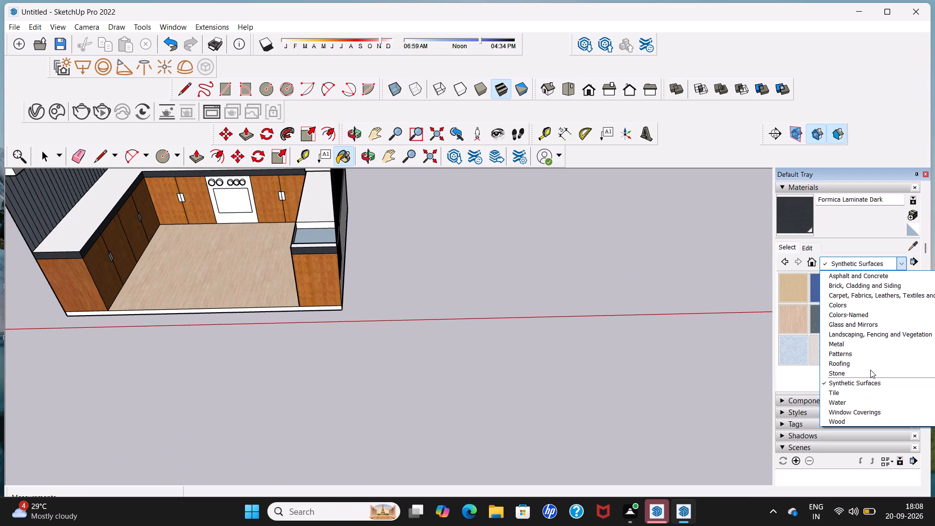
click(871, 307)
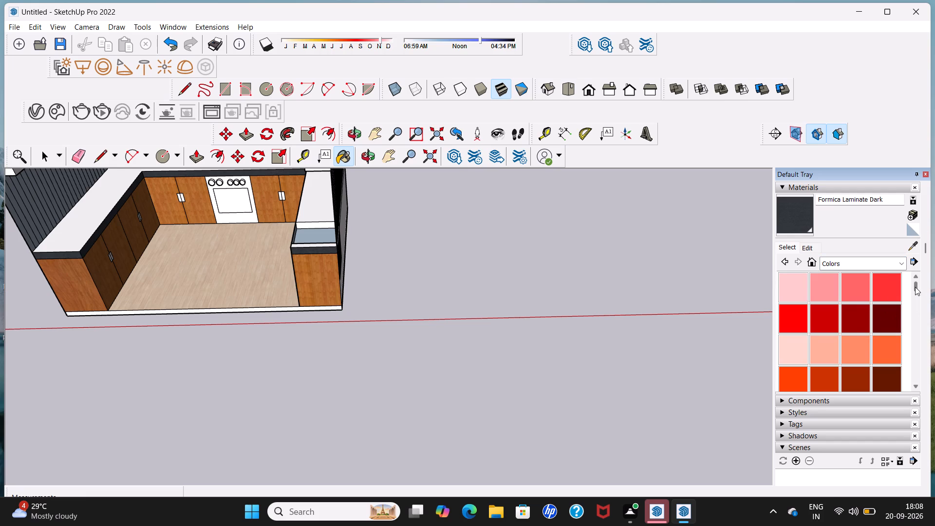
drag(915, 287, 921, 373)
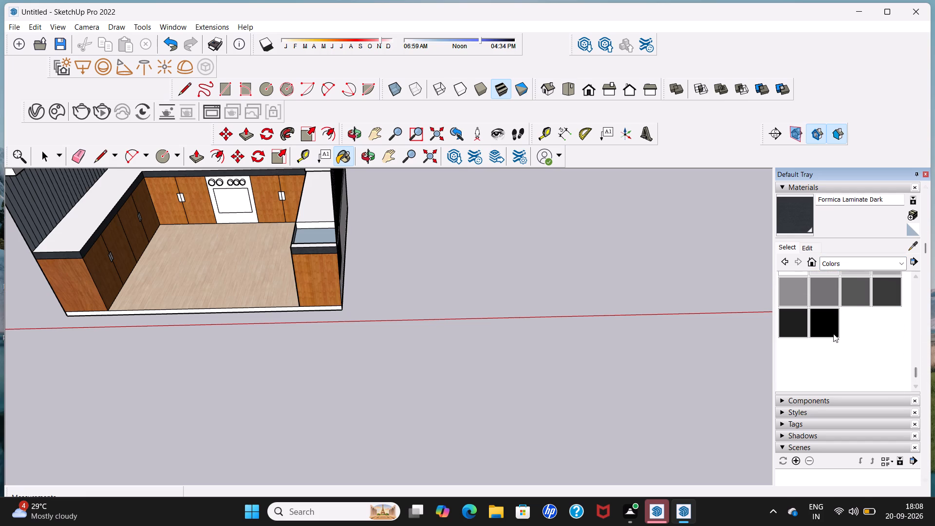
click(823, 332)
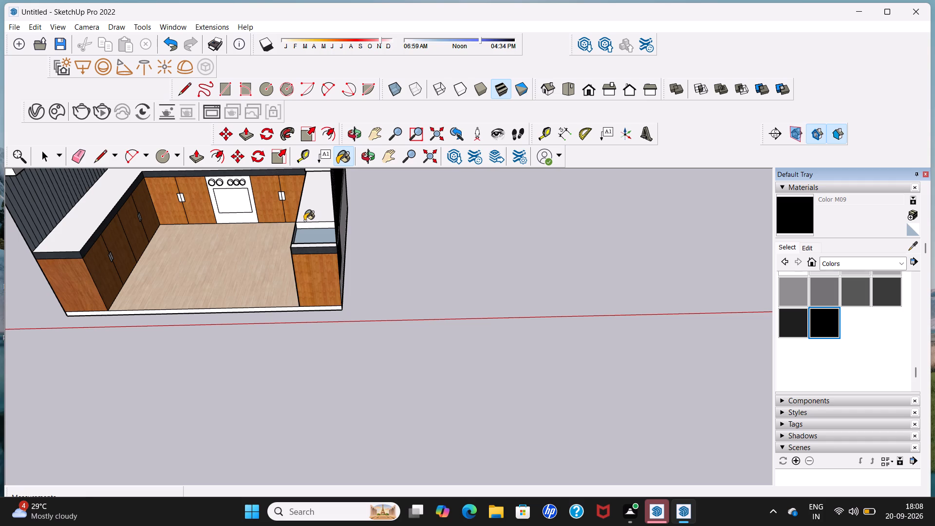
scroll(307, 224, down, 6)
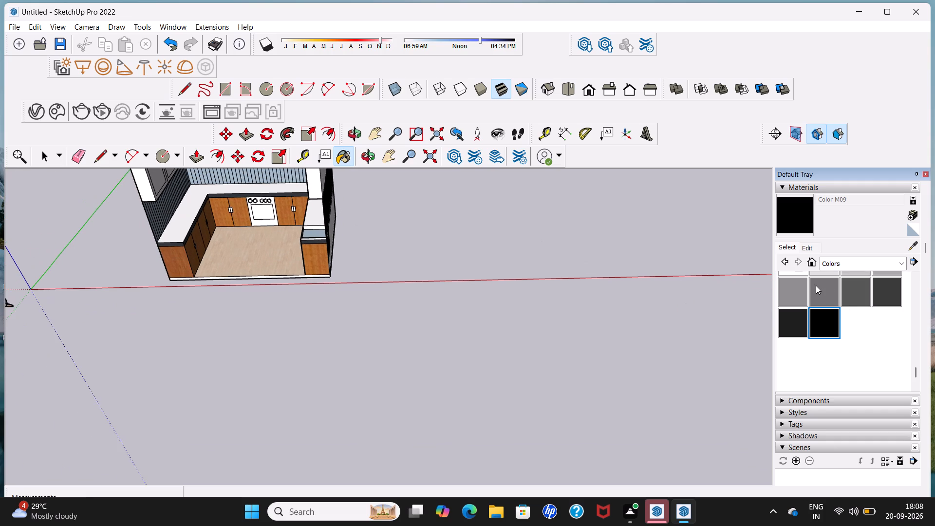
click(814, 286)
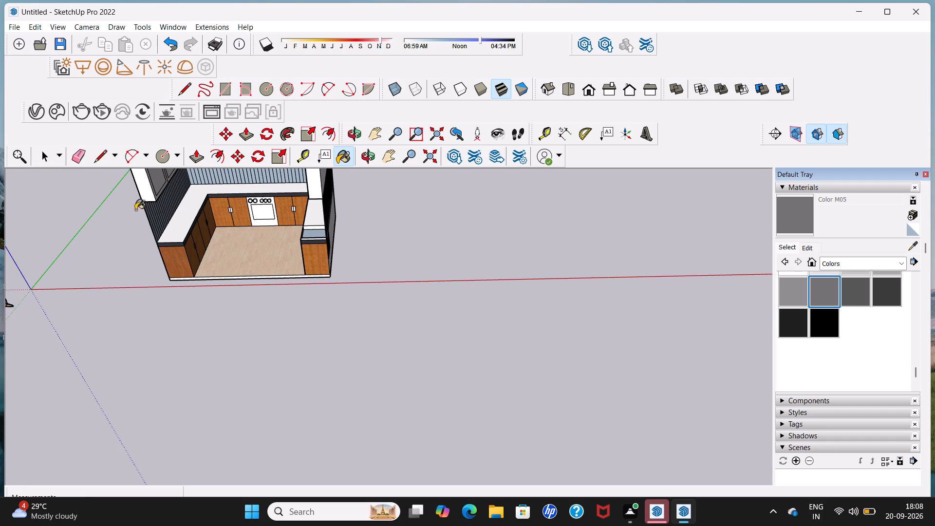
click(174, 221)
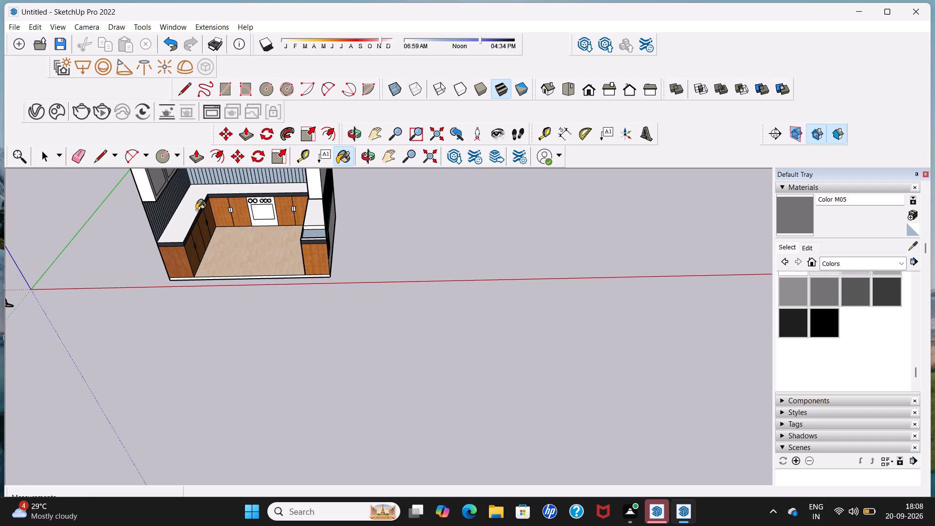
Paint the sink recess's bottom and inner side faces and the countertop strip at its end with Color M05.
middle_drag(196, 210, 293, 197)
scroll(301, 254, up, 9)
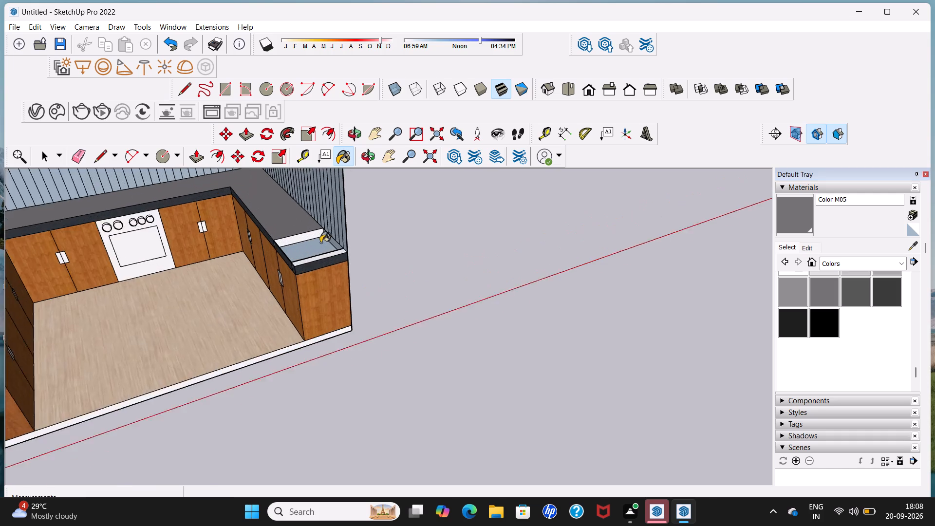
scroll(320, 243, up, 3)
click(302, 254)
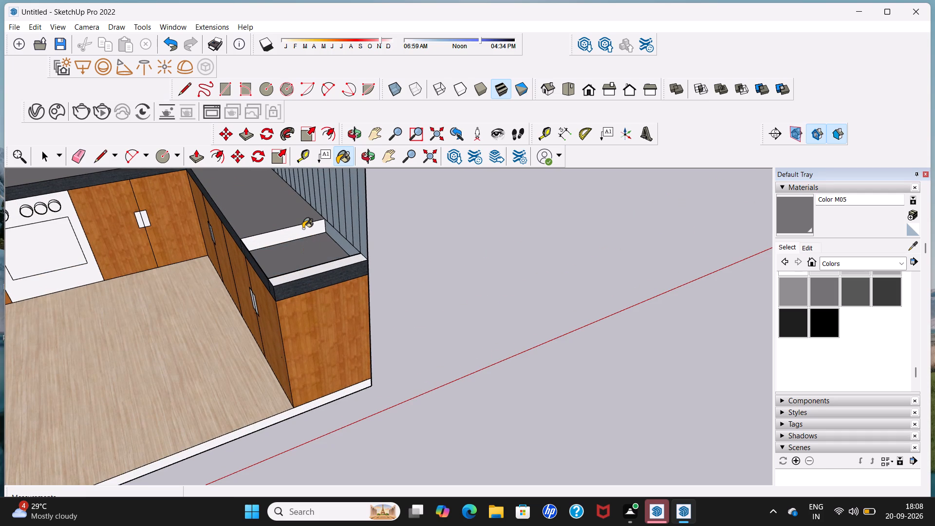
click(303, 228)
click(337, 240)
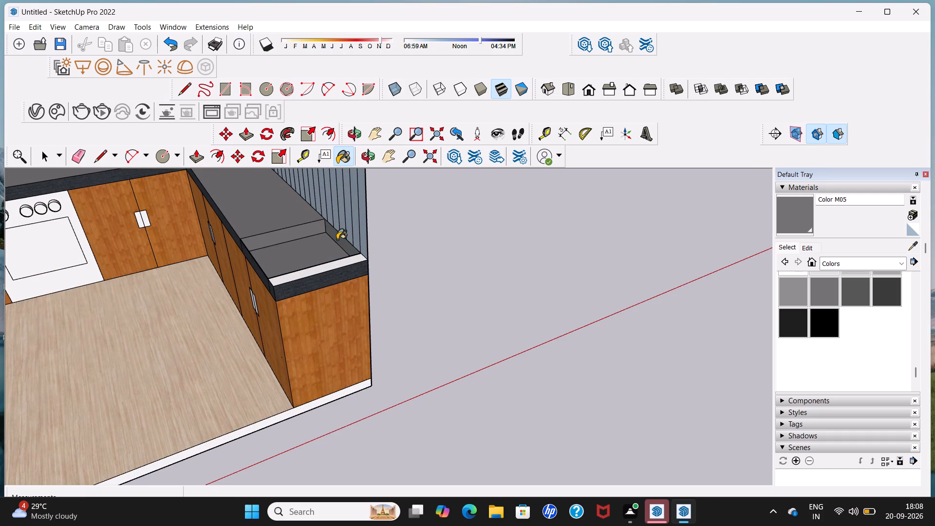
scroll(330, 266, up, 1)
click(327, 266)
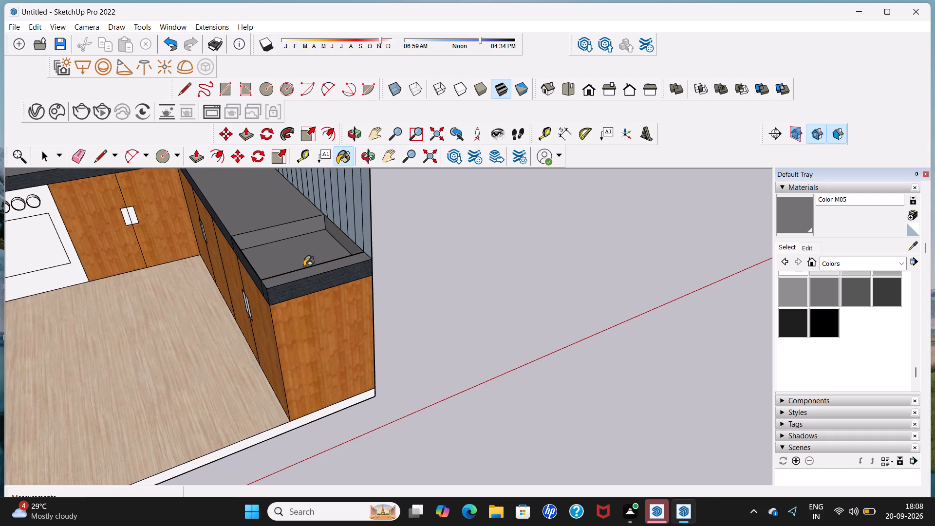
drag(285, 267, 391, 275)
middle_drag(285, 262, 437, 280)
middle_drag(327, 282, 494, 269)
scroll(363, 273, up, 5)
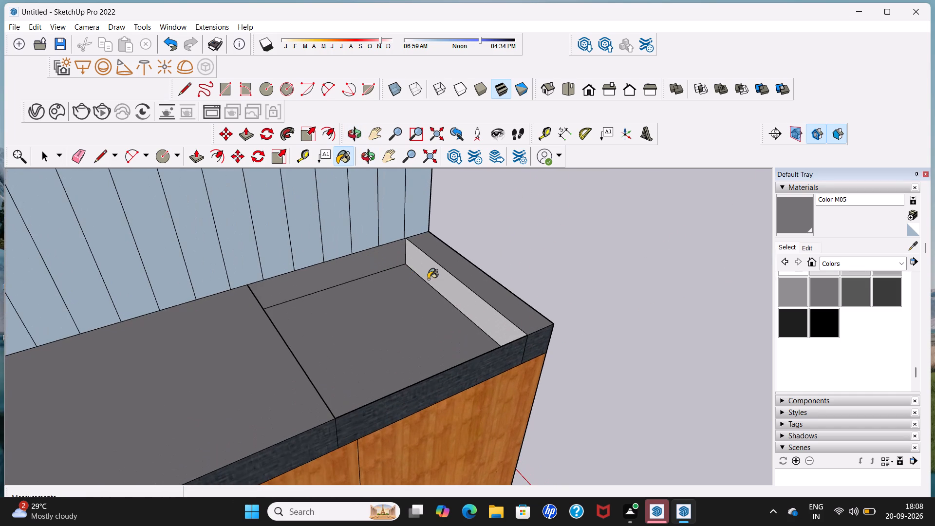
click(438, 279)
Delete the bottom face of the sink recess in the countertop.
middle_drag(450, 280, 264, 319)
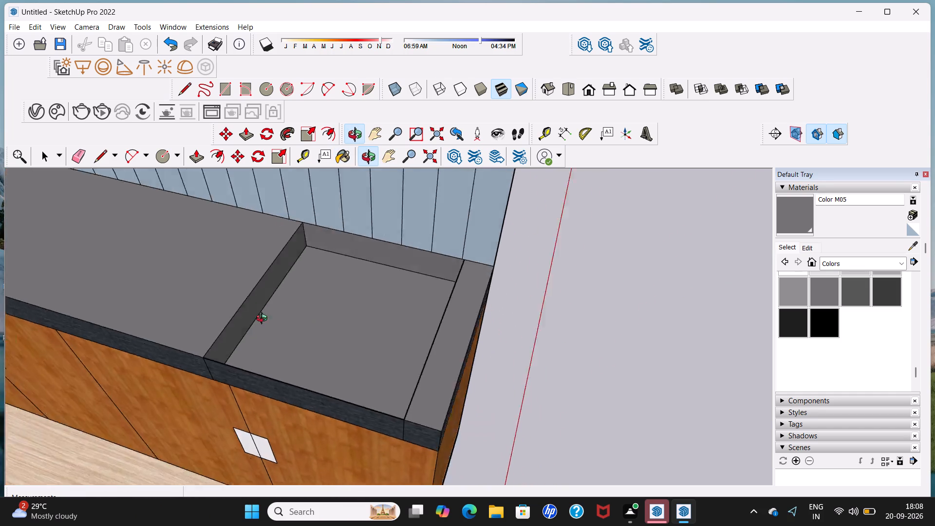
middle_drag(264, 319, 177, 315)
middle_drag(250, 314, 193, 292)
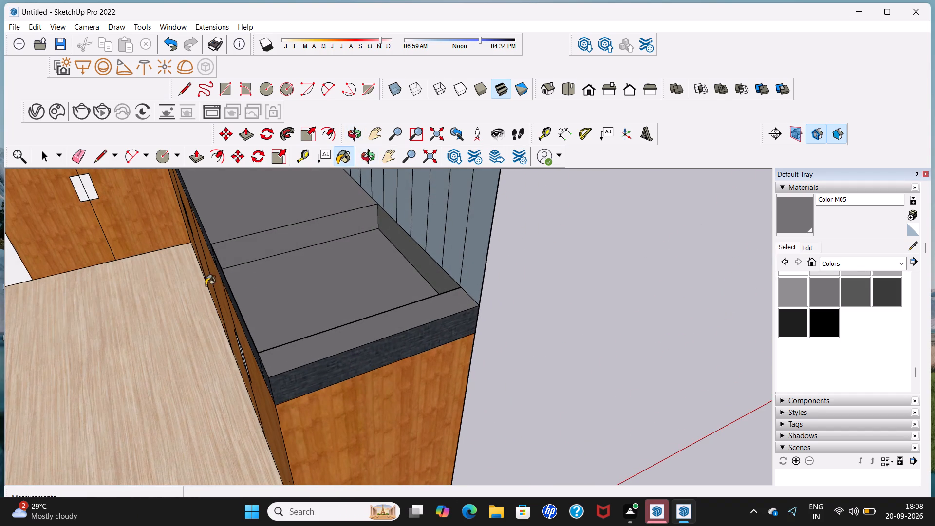
key(space)
click(329, 294)
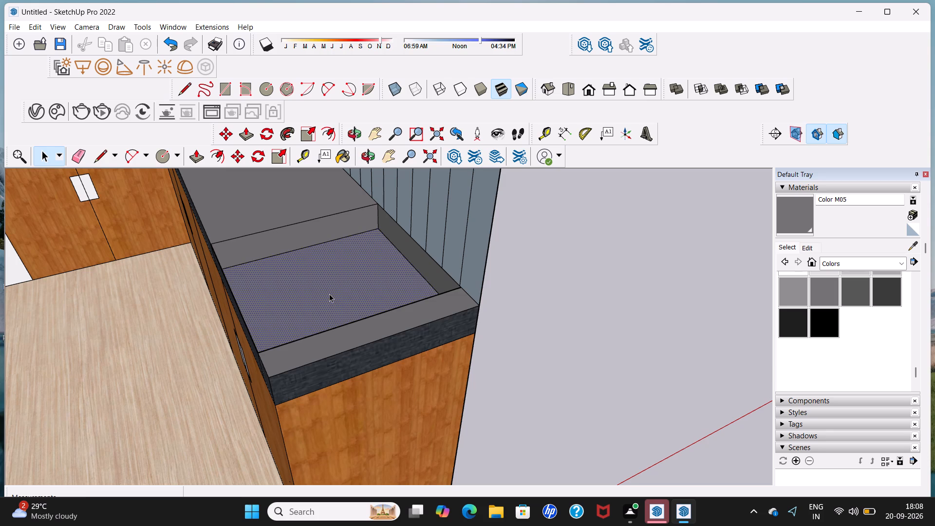
key(Delete)
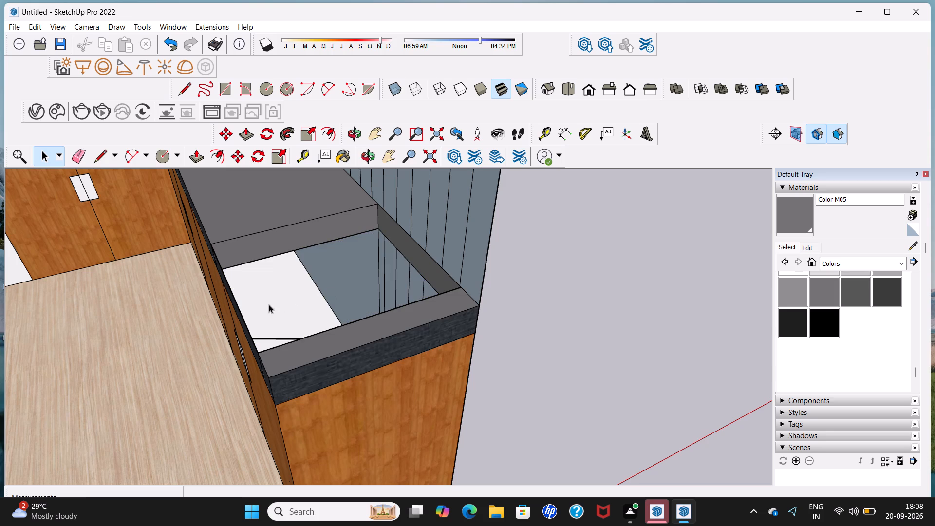
Undo the deletion of the sink recess's bottom face in the countertop.
middle_drag(267, 307, 409, 291)
key(ctrl+z)
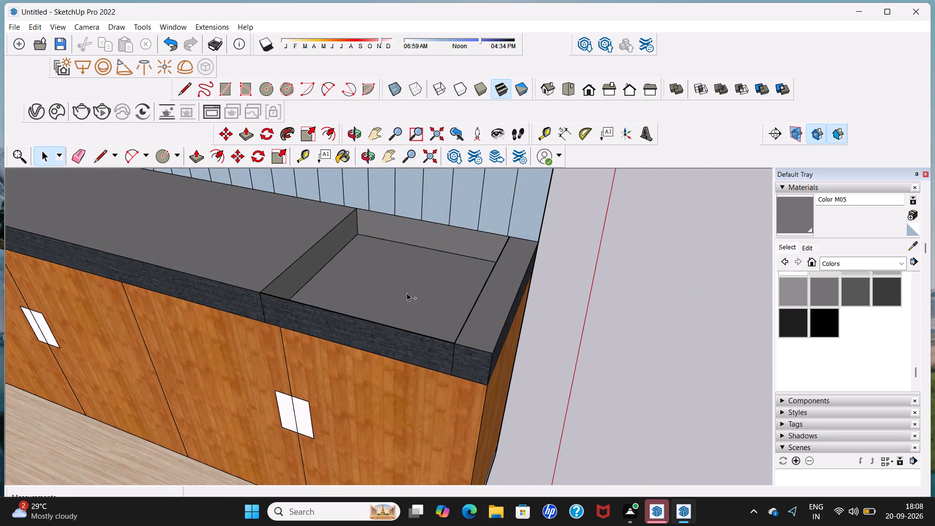
scroll(407, 292, down, 1)
scroll(405, 287, up, 1)
scroll(405, 287, down, 14)
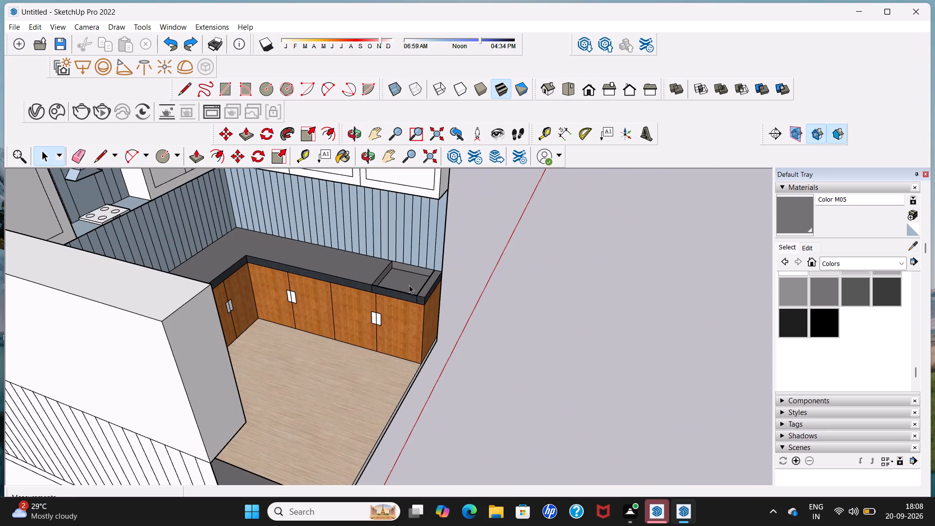
middle_drag(367, 337, 255, 334)
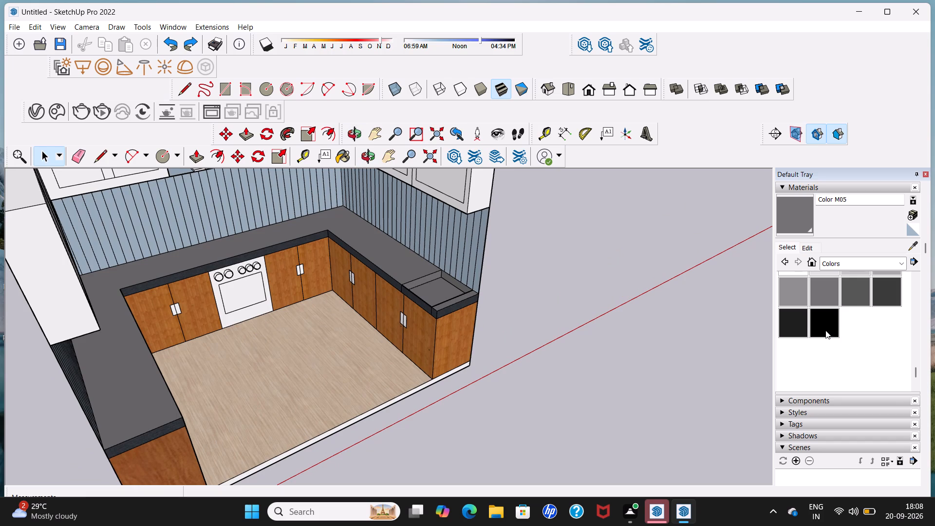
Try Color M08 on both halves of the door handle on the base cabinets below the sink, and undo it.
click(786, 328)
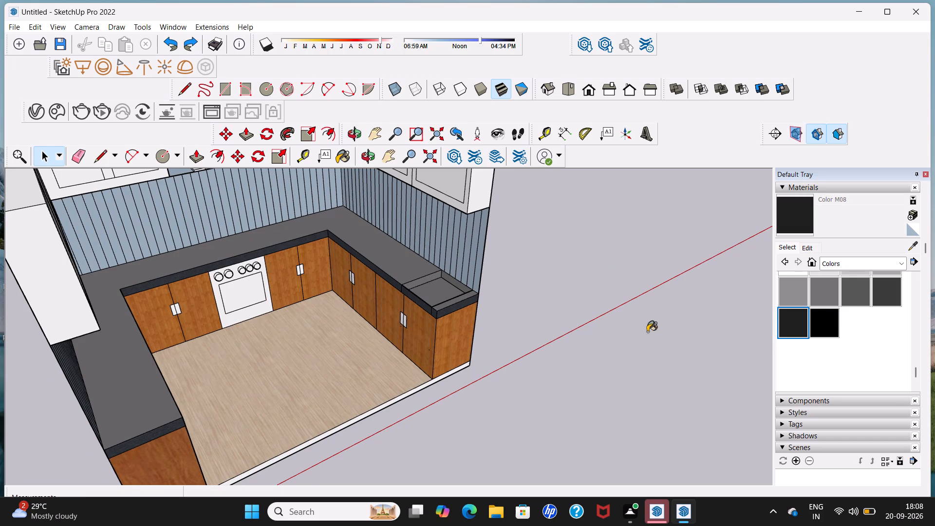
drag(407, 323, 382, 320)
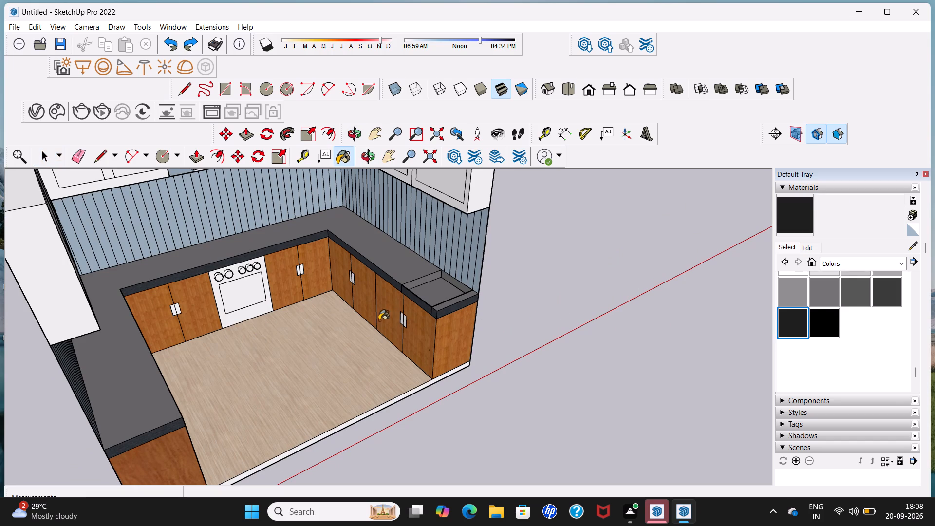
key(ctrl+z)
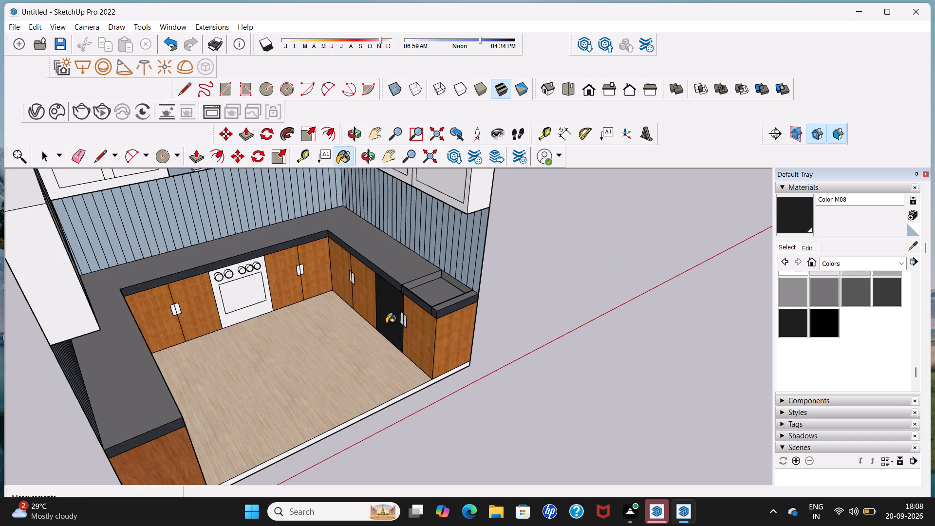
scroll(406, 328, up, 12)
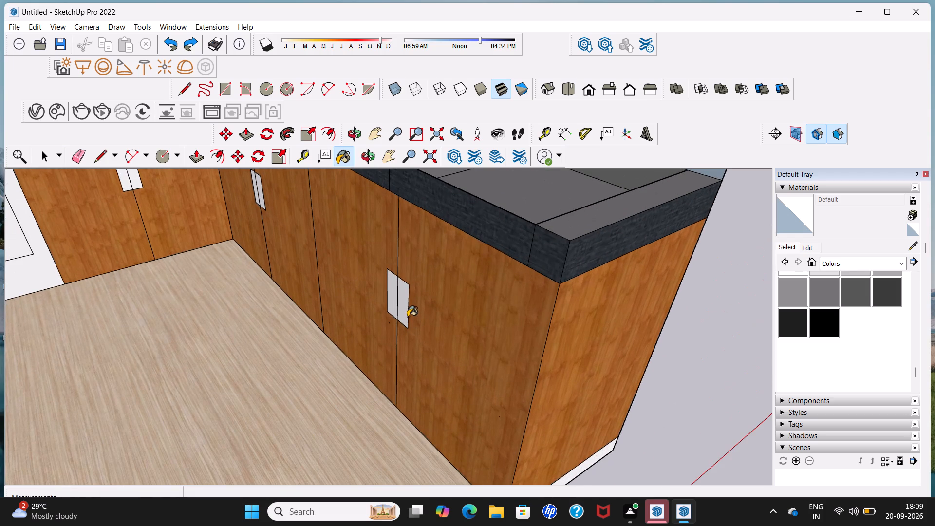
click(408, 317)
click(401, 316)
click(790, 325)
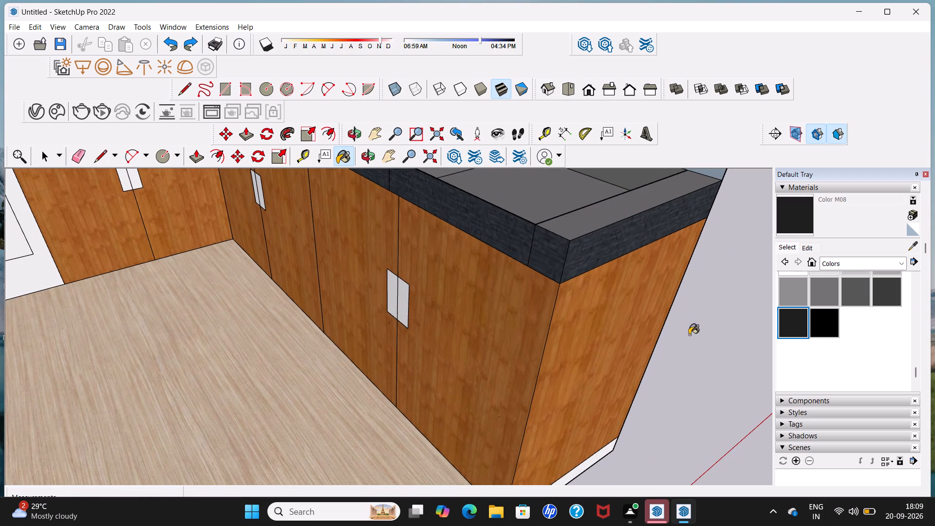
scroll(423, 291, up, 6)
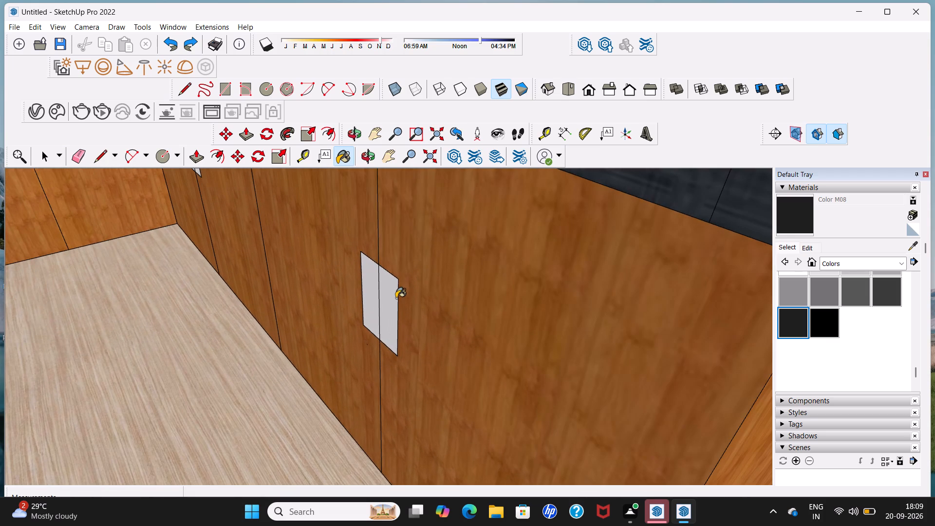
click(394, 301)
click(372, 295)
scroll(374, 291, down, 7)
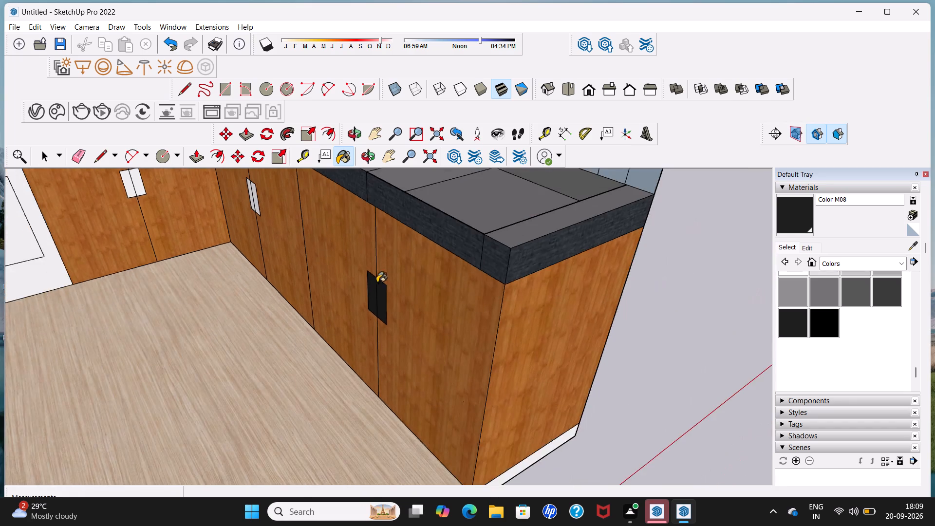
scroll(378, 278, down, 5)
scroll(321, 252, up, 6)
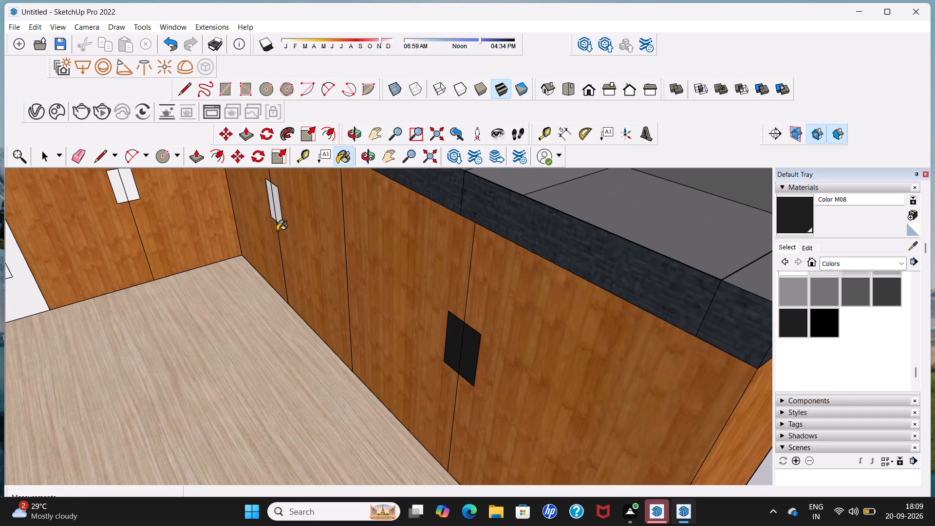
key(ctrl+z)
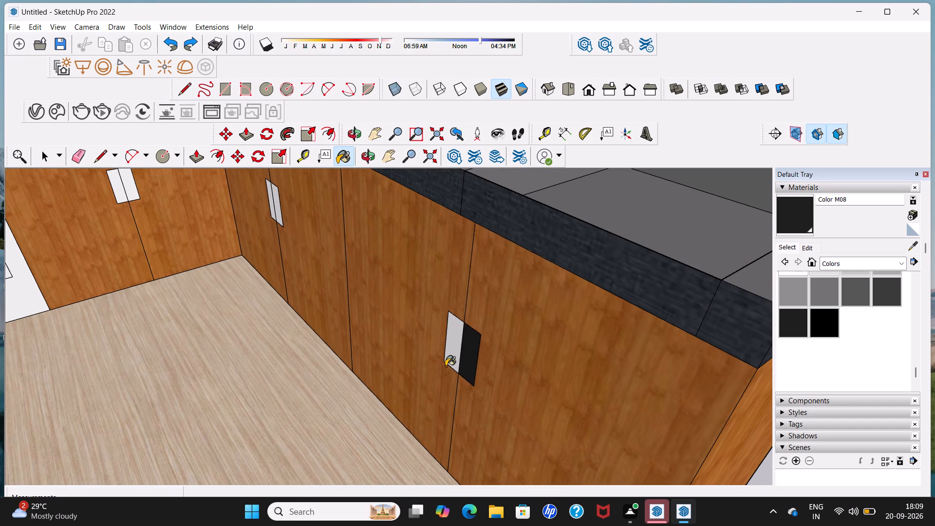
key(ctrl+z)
Paint the oven's front panel around its window with Color M04 from the Colors collection.
scroll(480, 354, down, 12)
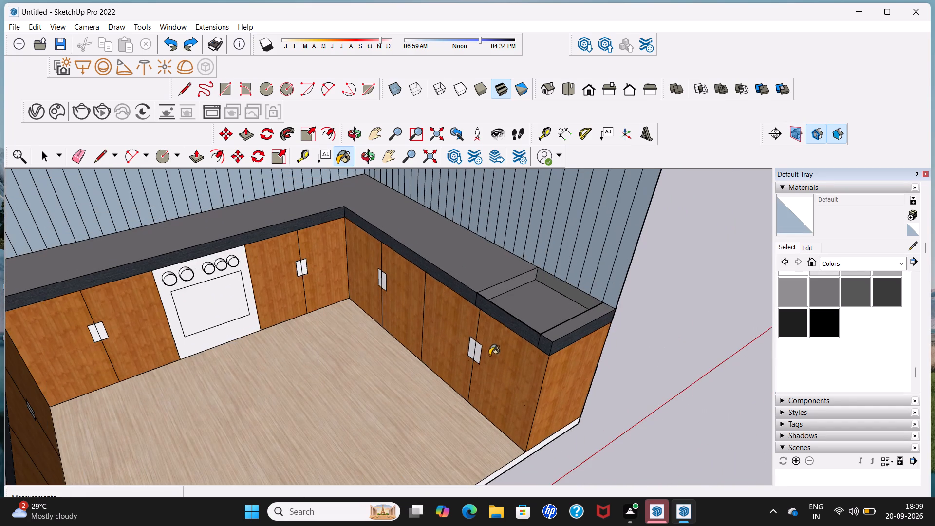
middle_drag(490, 355, 350, 358)
scroll(355, 332, down, 8)
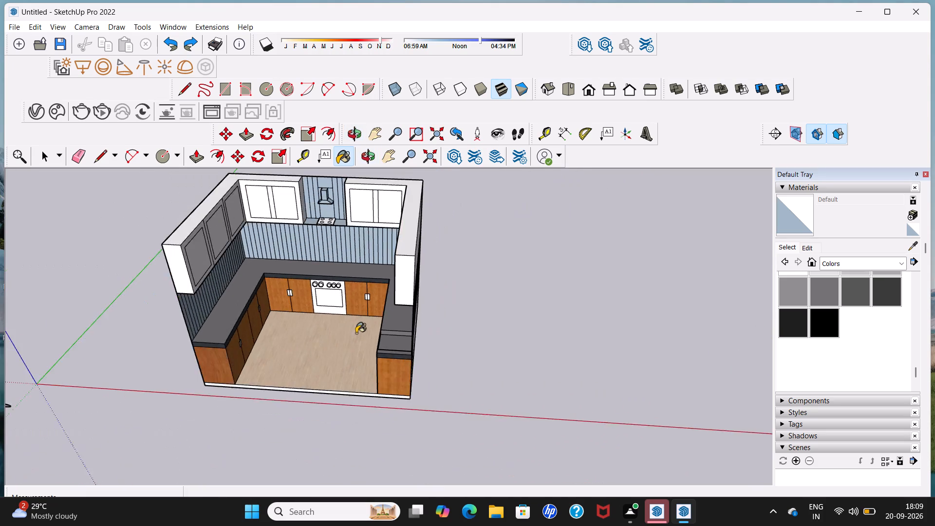
scroll(356, 333, down, 4)
scroll(347, 323, up, 14)
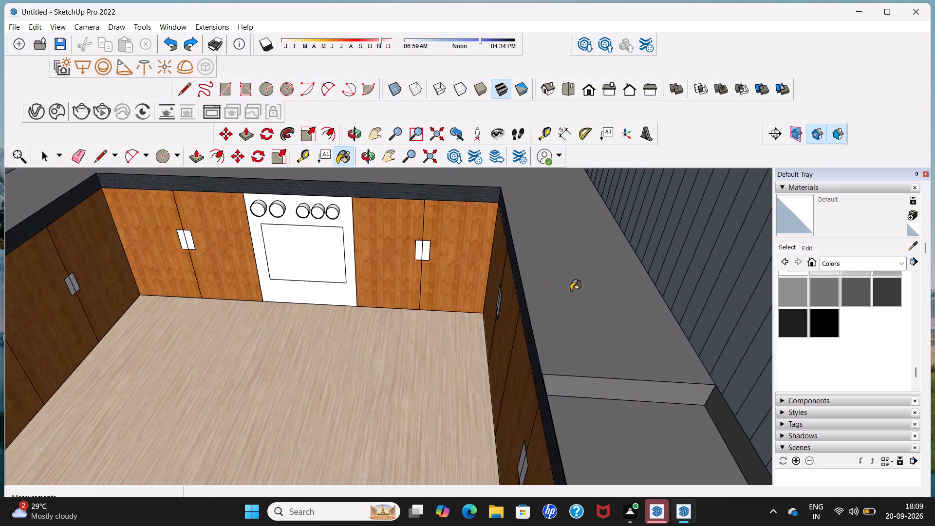
click(791, 296)
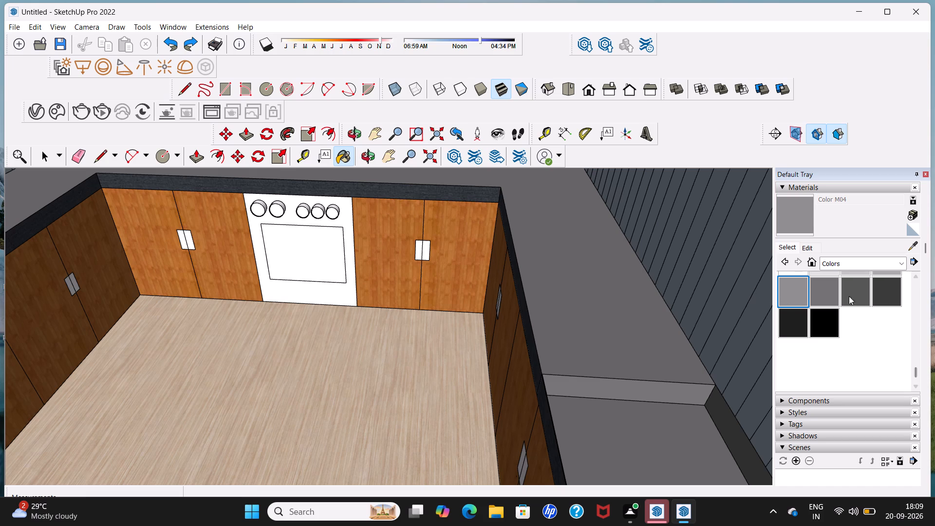
click(320, 301)
scroll(332, 296, down, 2)
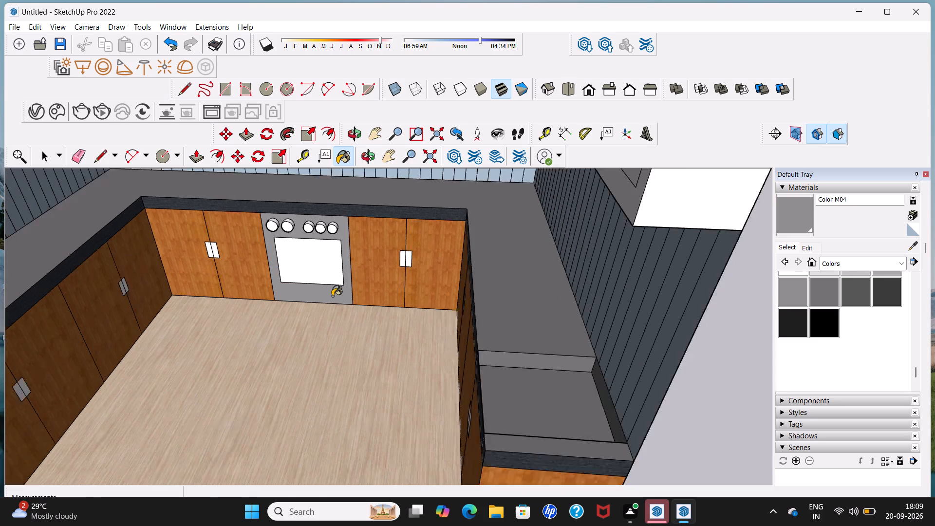
scroll(332, 296, down, 3)
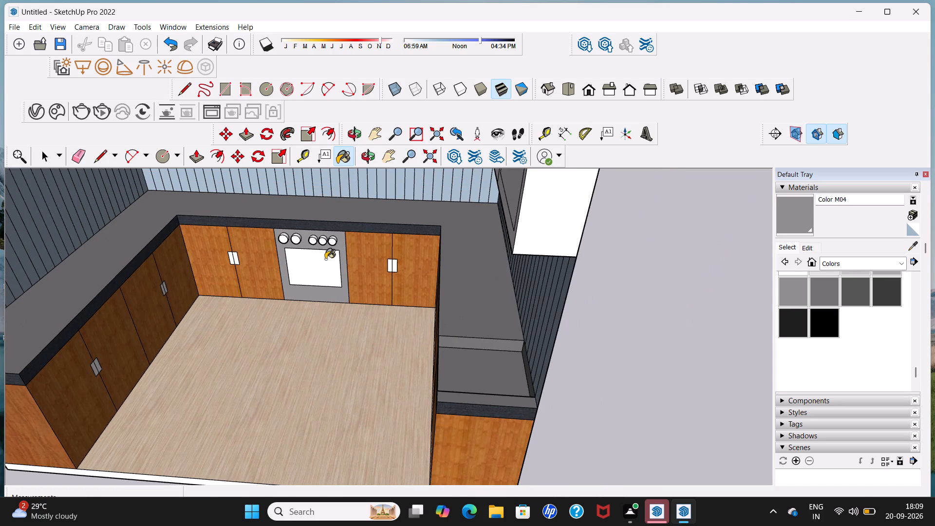
scroll(327, 256, up, 9)
scroll(331, 253, down, 7)
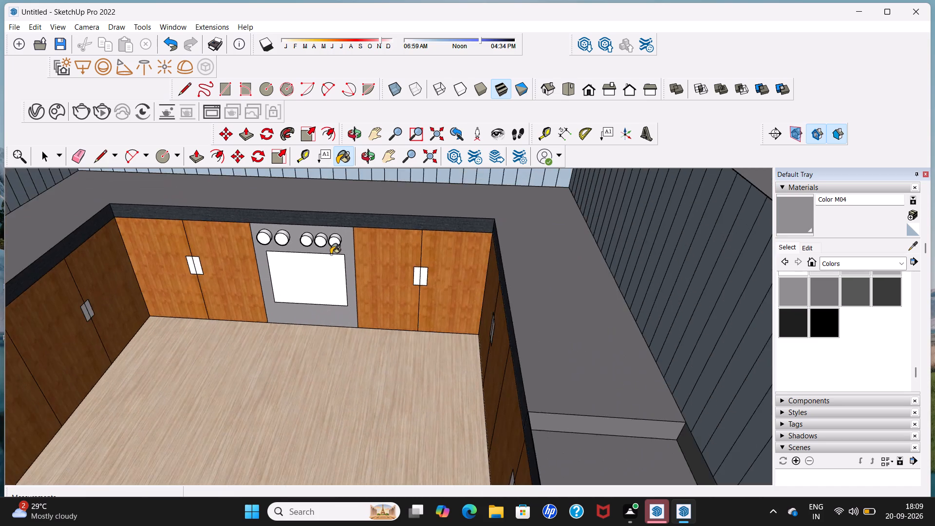
scroll(331, 254, down, 6)
key(space)
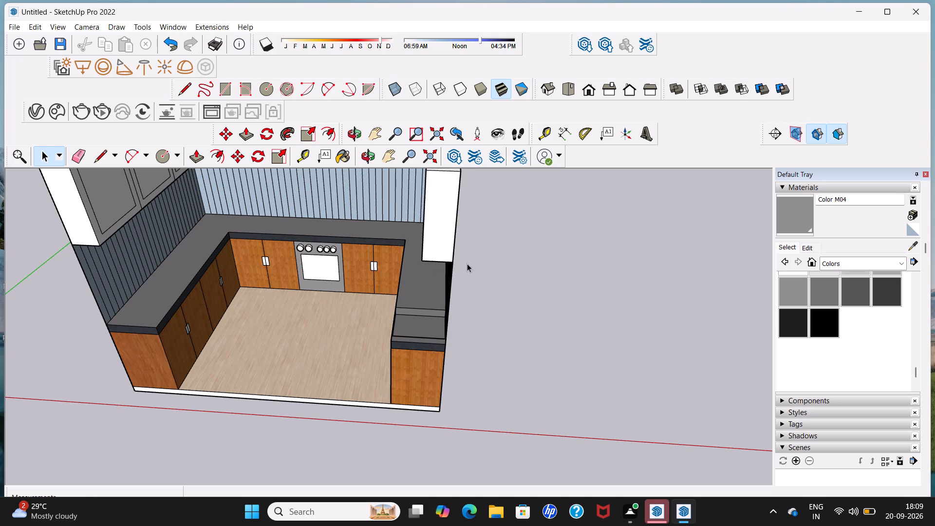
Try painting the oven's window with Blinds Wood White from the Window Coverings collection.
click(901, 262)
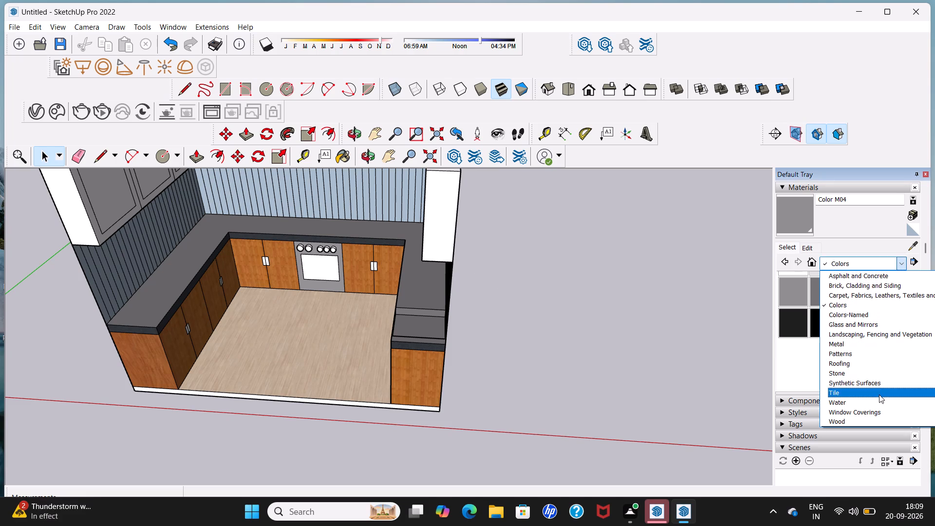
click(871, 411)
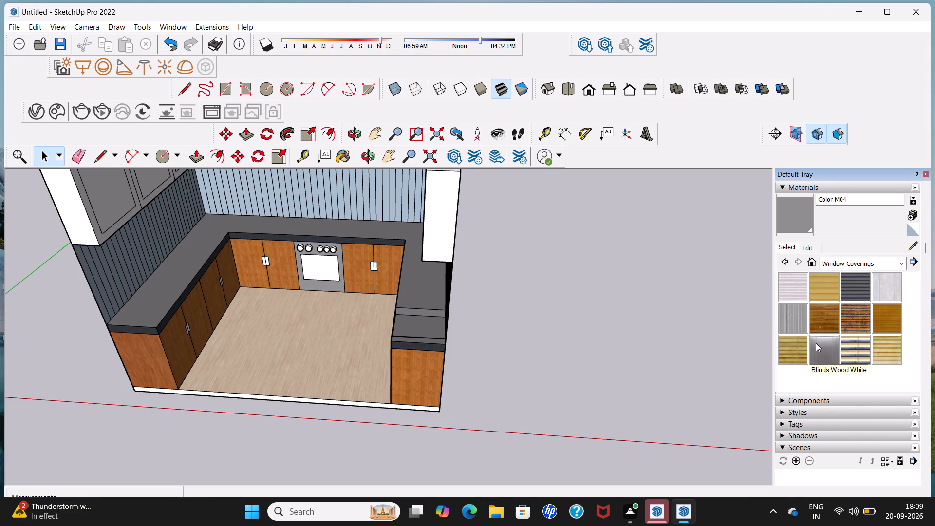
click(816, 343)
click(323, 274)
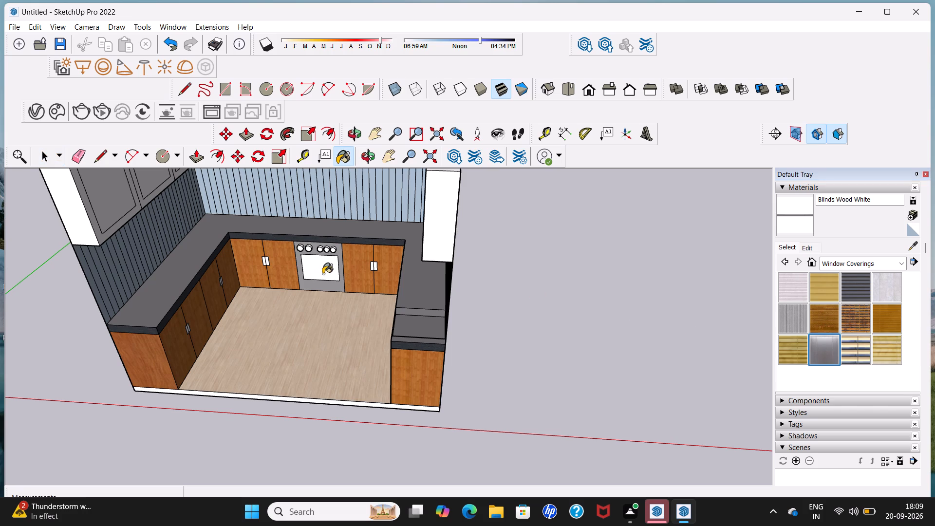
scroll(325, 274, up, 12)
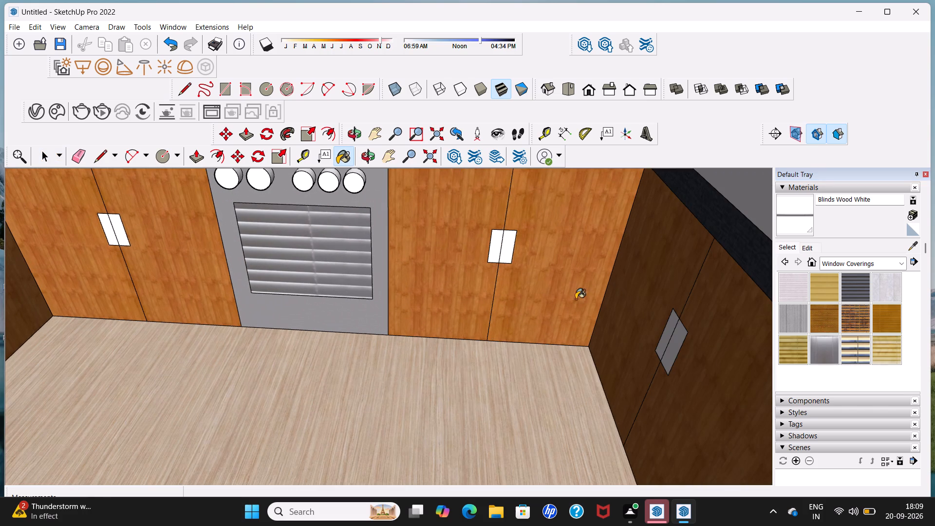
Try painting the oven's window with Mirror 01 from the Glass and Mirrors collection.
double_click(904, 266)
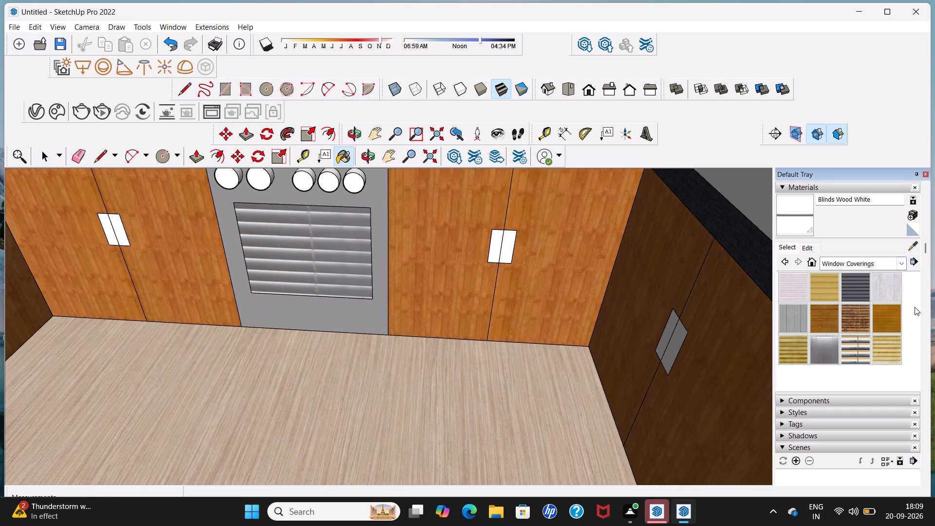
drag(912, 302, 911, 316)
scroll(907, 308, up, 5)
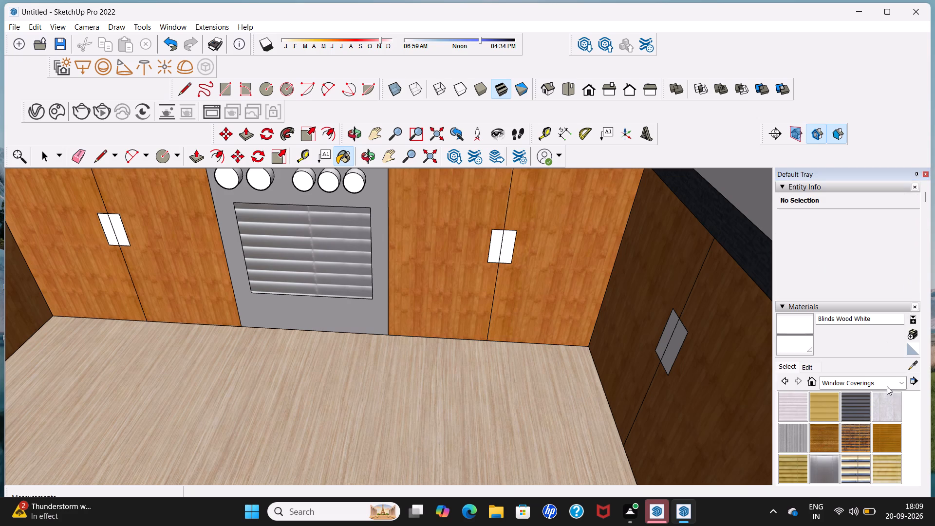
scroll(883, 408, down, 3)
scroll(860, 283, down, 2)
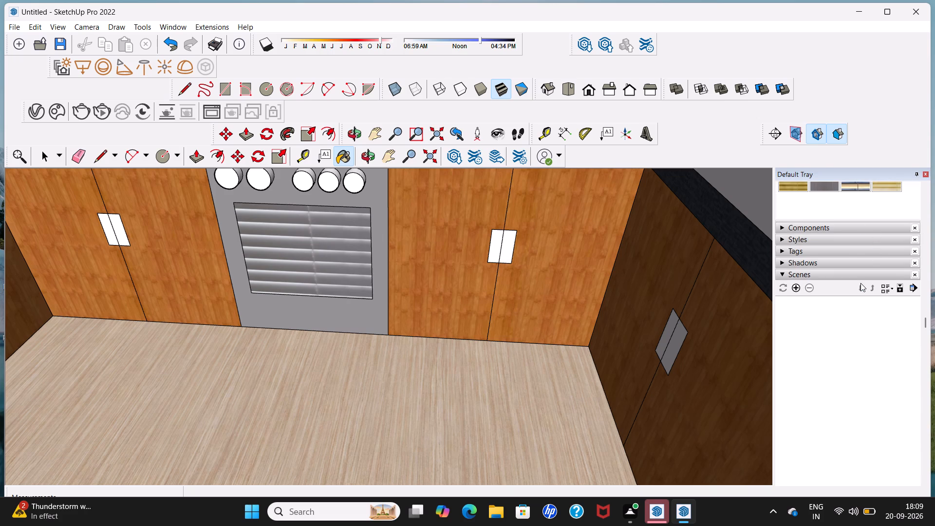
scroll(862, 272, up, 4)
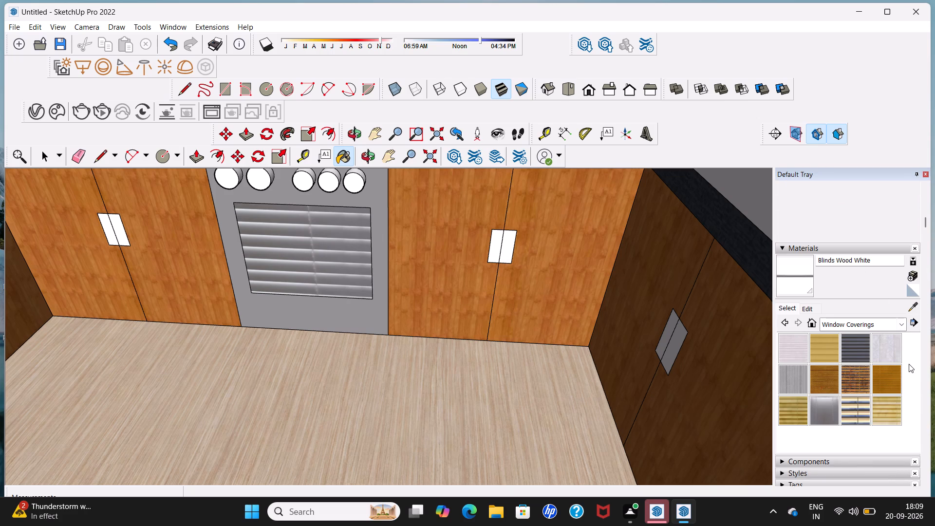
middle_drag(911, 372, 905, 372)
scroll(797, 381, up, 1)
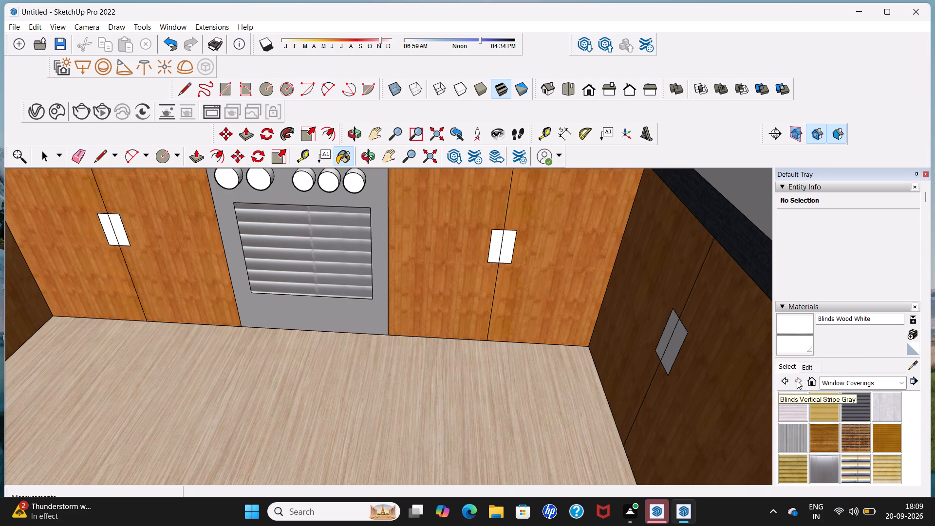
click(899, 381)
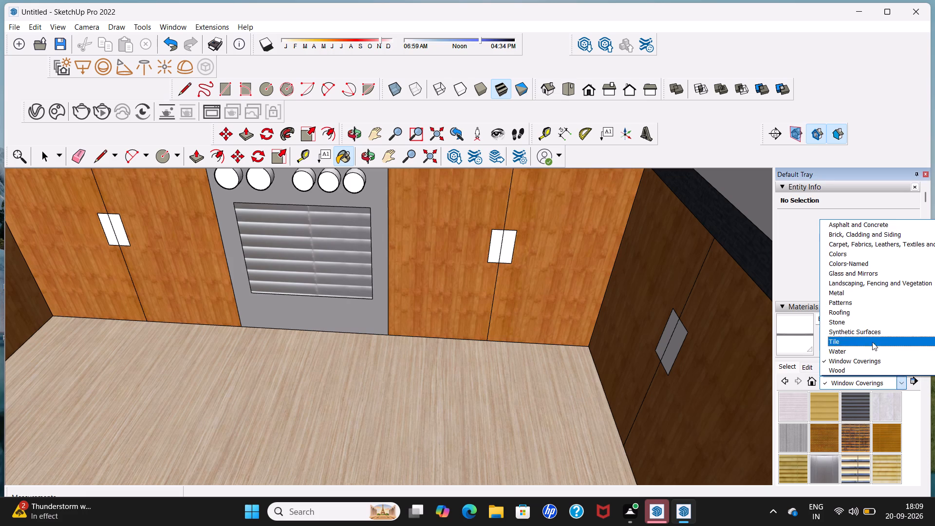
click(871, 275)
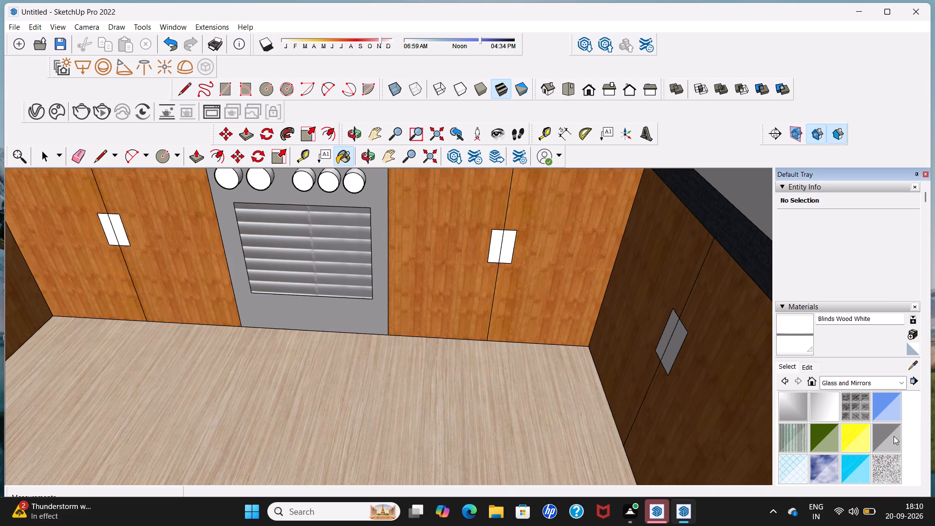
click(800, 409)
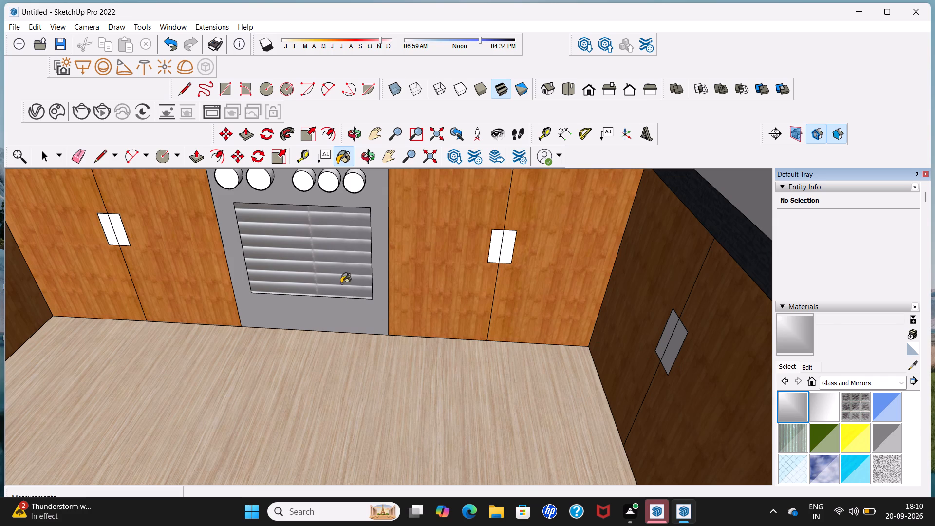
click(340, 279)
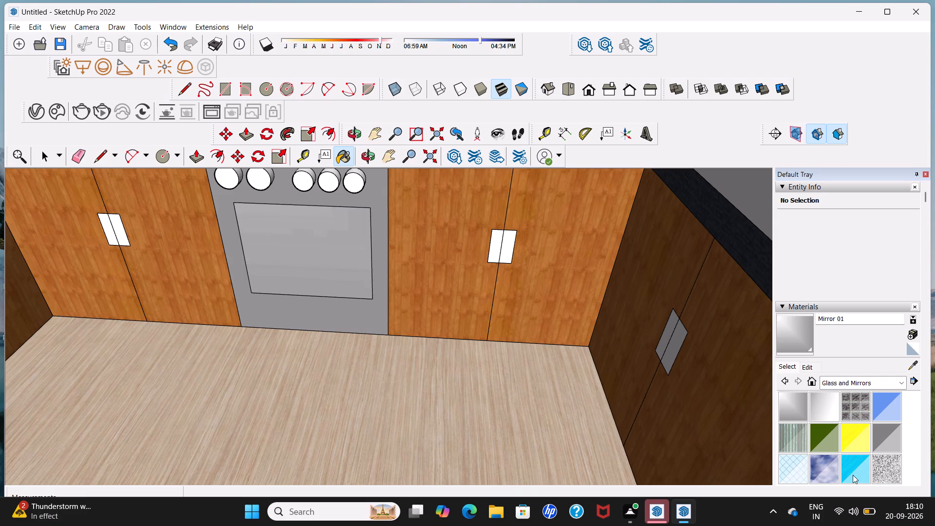
Paint the oven's window with Translucent Glass Sky Reflection from the Glass and Mirrors collection.
click(819, 469)
click(344, 246)
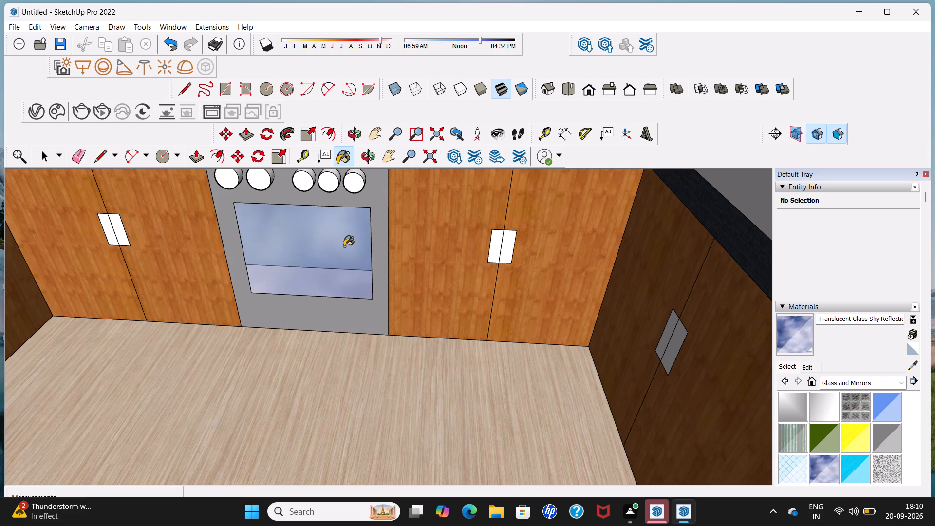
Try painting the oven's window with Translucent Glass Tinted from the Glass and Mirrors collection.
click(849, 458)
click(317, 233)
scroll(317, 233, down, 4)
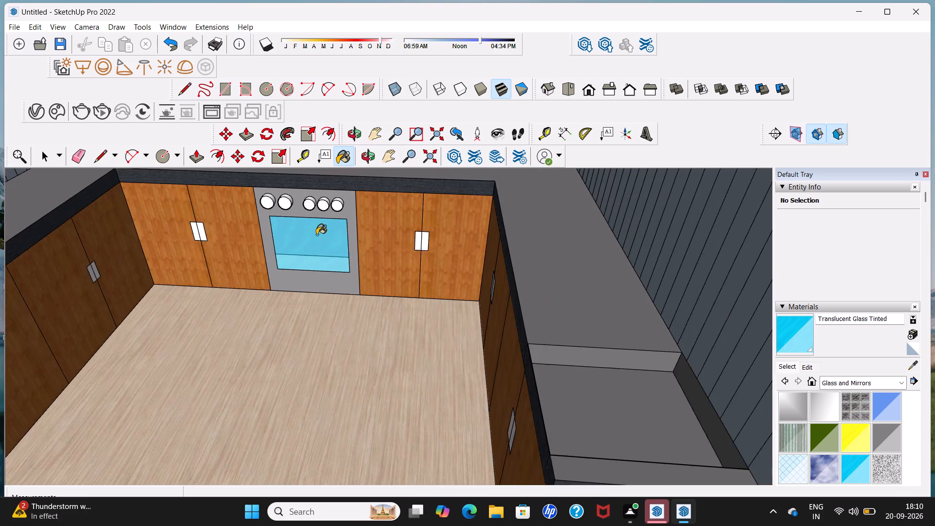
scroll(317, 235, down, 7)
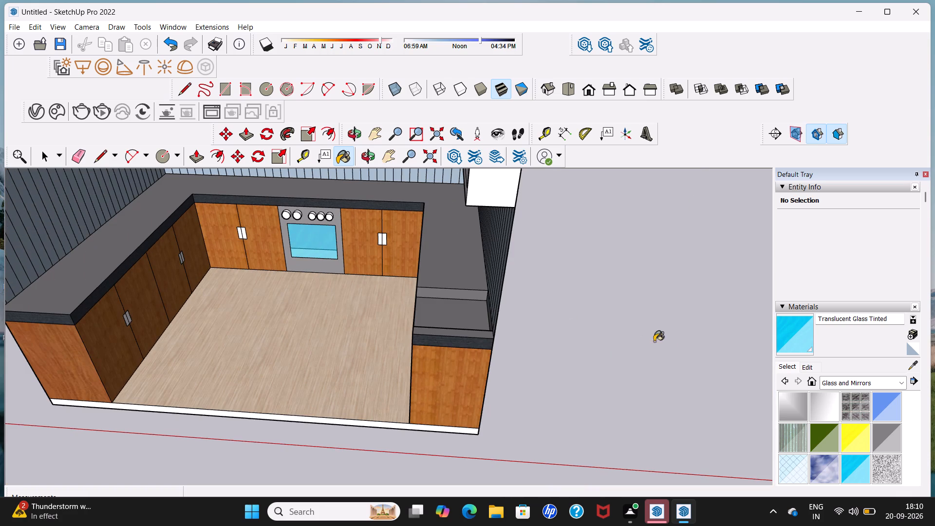
Paint the oven's window with Translucent Glass Blue from the Glass and Mirrors collection.
middle_drag(291, 299, 387, 289)
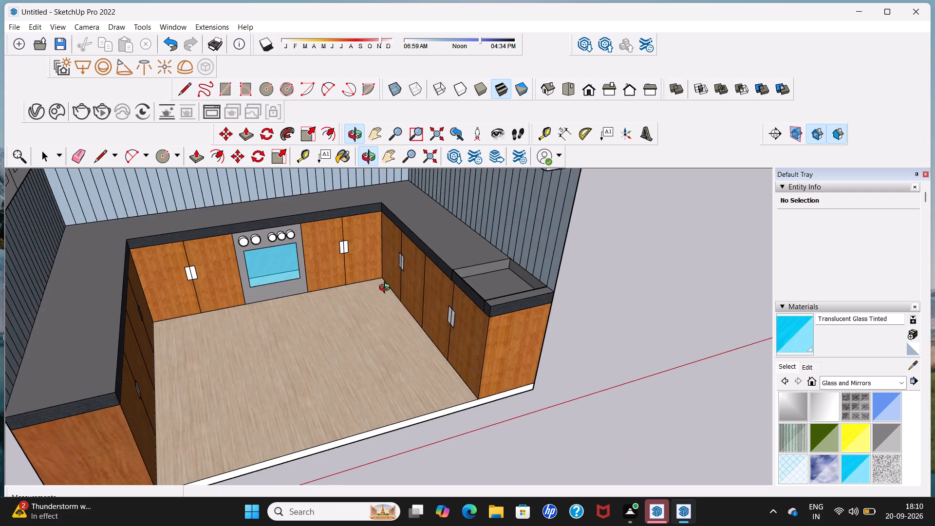
middle_drag(387, 289, 322, 269)
scroll(322, 269, up, 5)
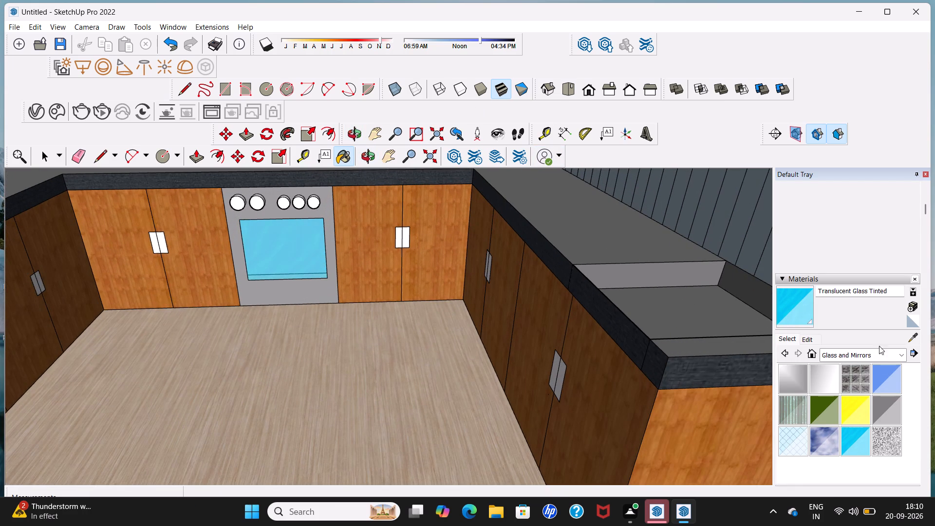
click(893, 384)
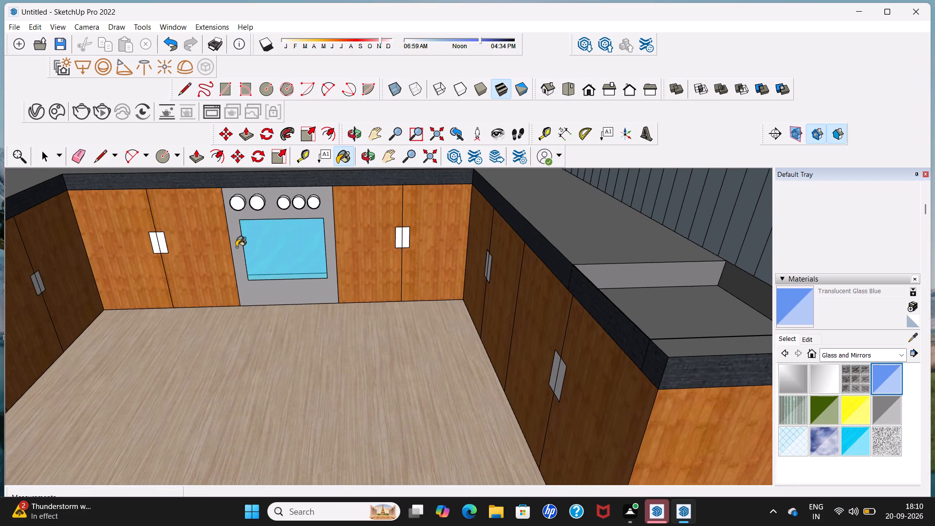
click(251, 249)
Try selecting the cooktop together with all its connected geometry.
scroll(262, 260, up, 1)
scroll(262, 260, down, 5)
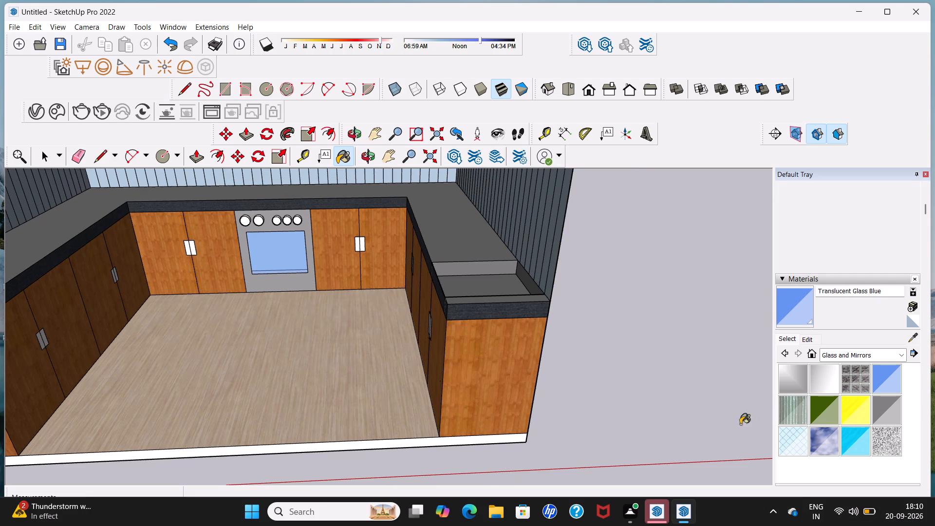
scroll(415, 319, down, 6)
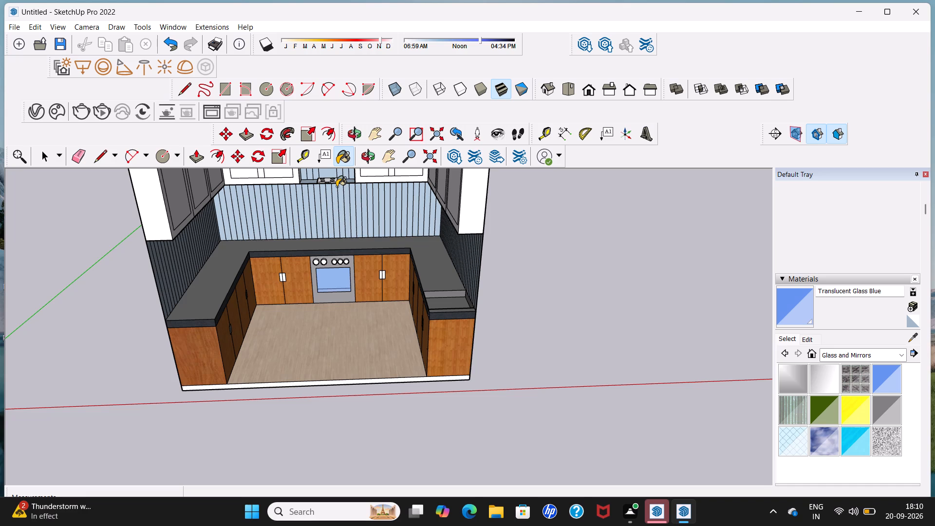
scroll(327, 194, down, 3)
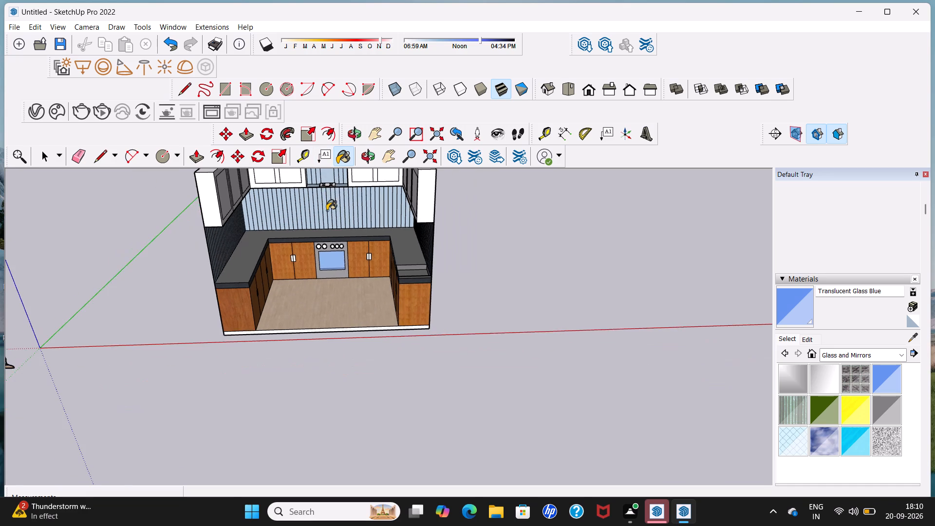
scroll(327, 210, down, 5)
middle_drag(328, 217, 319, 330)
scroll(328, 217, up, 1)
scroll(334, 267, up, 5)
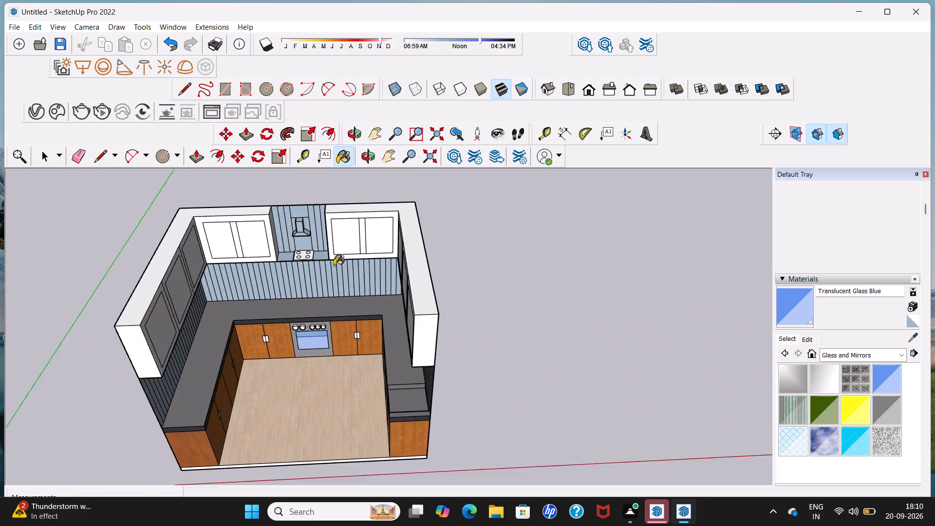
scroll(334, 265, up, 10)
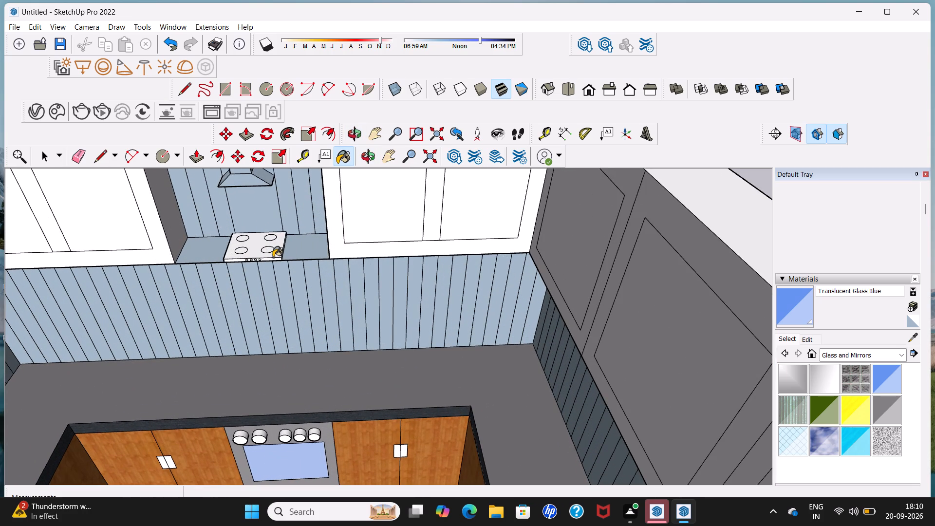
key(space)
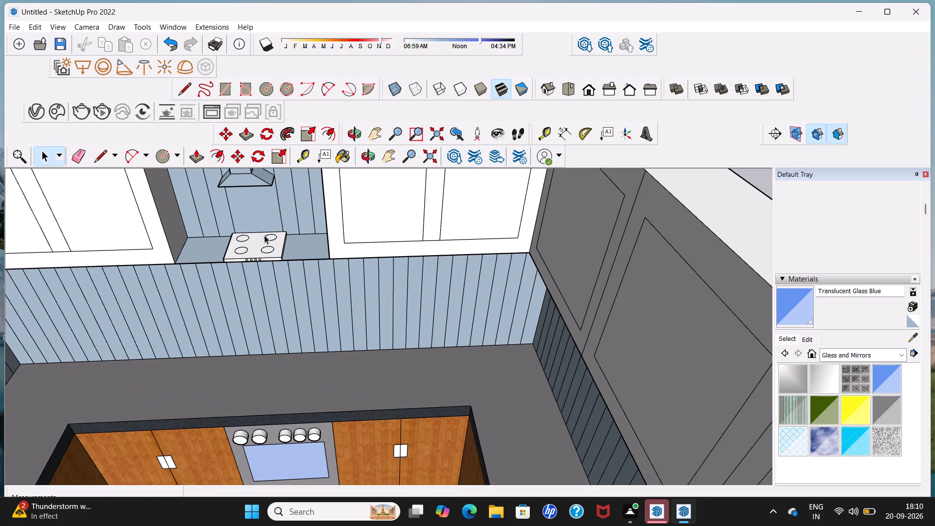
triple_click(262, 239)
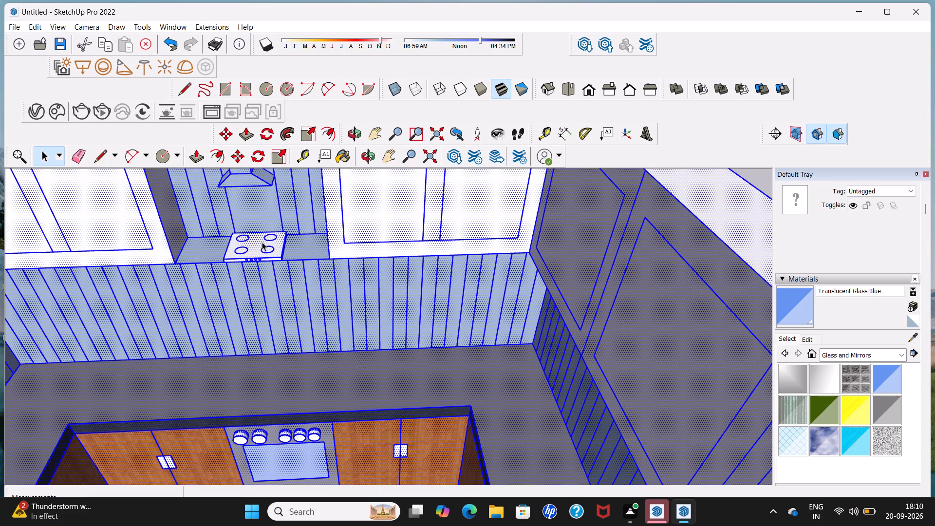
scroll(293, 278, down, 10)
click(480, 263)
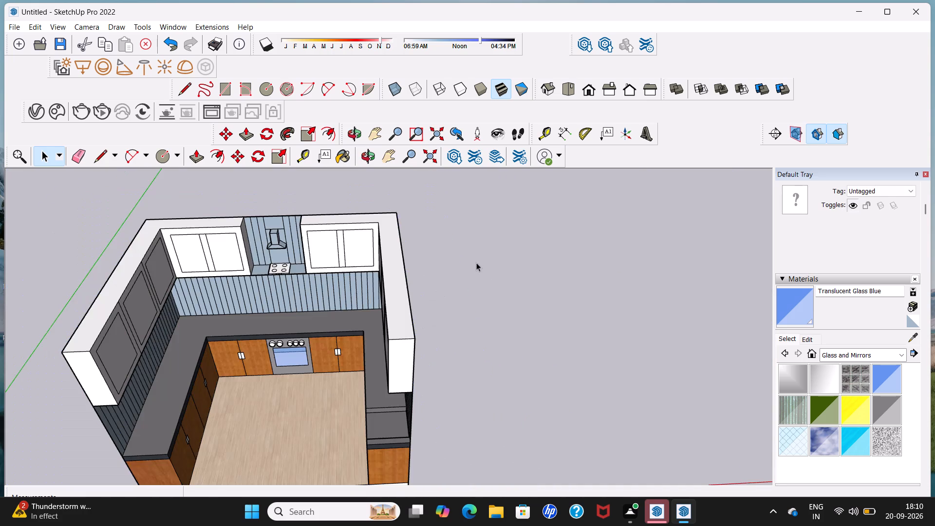
Select the cooktop's top face together with its outer edges and the four burner outlines.
scroll(268, 255, up, 11)
double_click(284, 291)
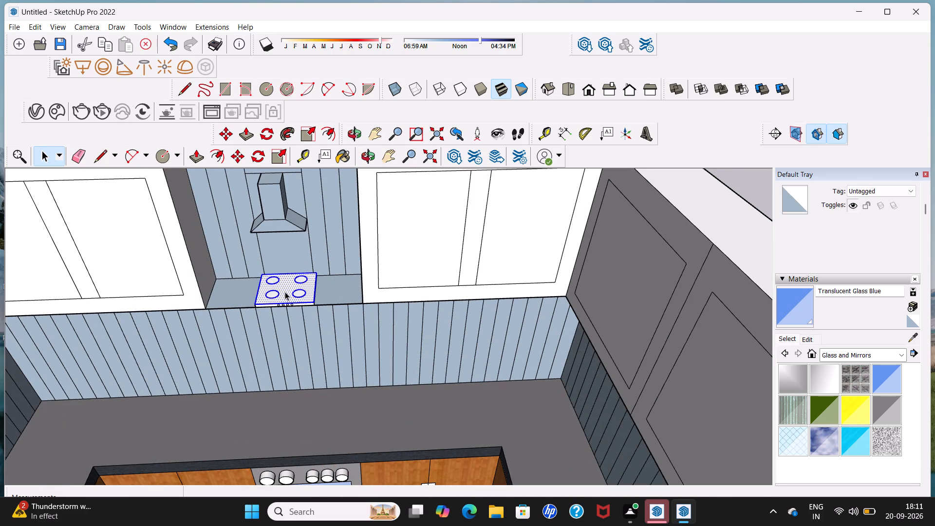
scroll(304, 298, up, 6)
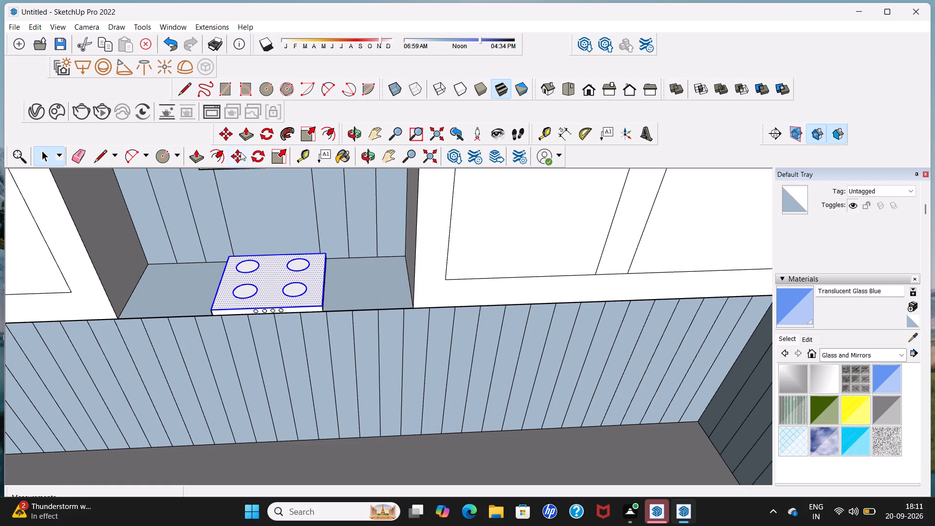
click(230, 134)
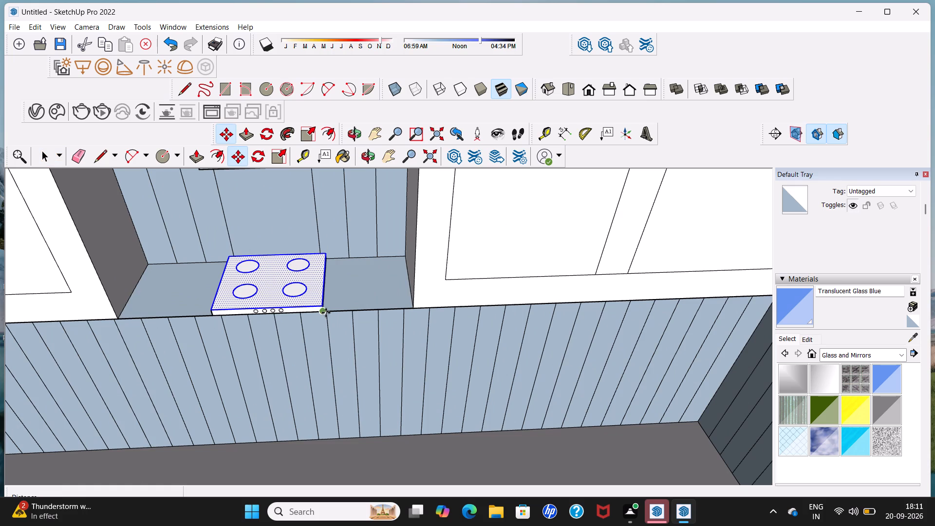
scroll(326, 313, up, 7)
middle_drag(323, 300, 279, 326)
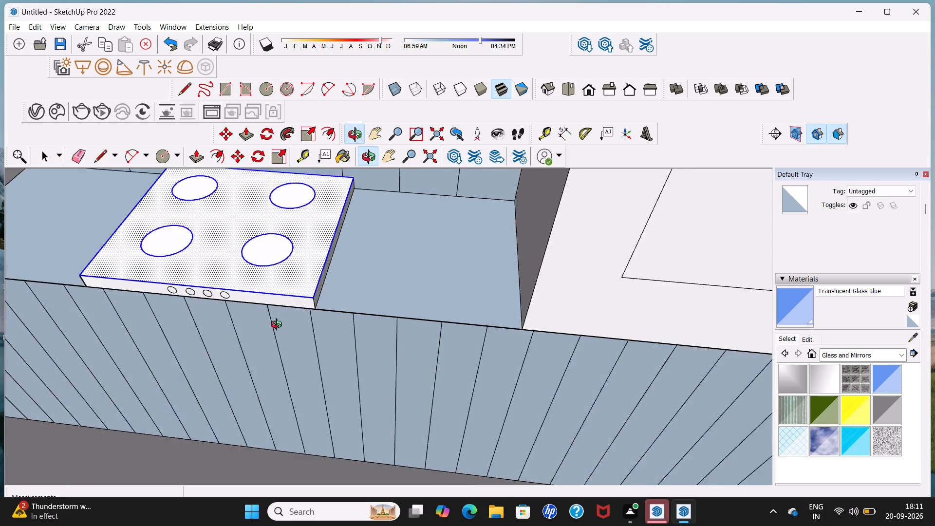
middle_drag(279, 326, 253, 268)
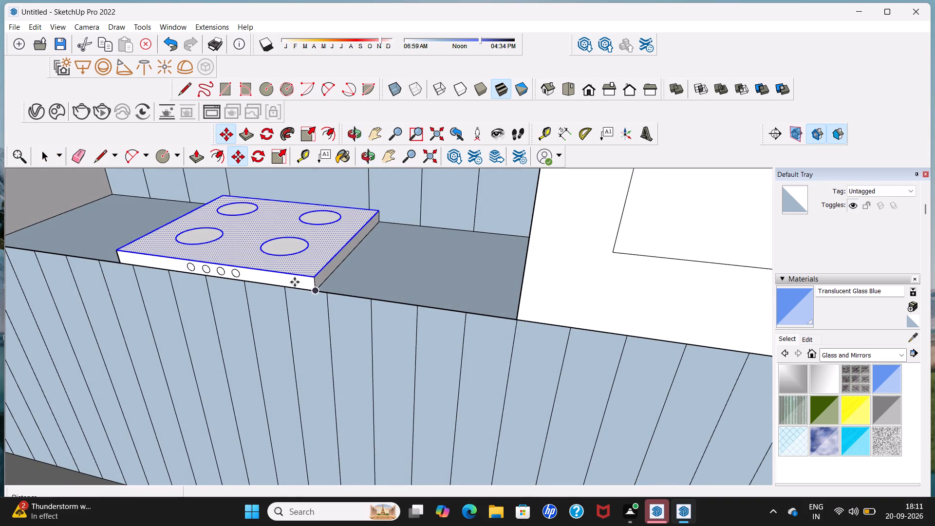
key(space)
key(space)
key(space)
scroll(330, 274, down, 8)
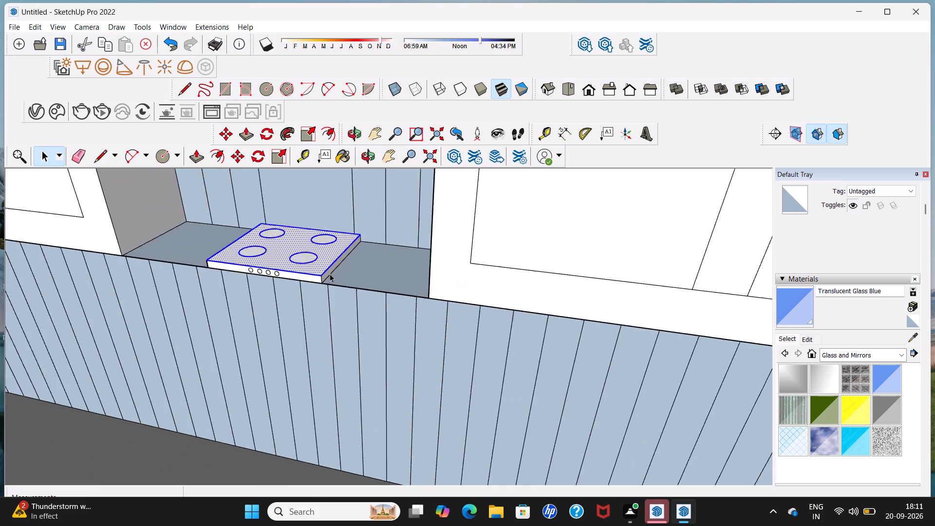
scroll(330, 274, down, 9)
scroll(330, 274, up, 17)
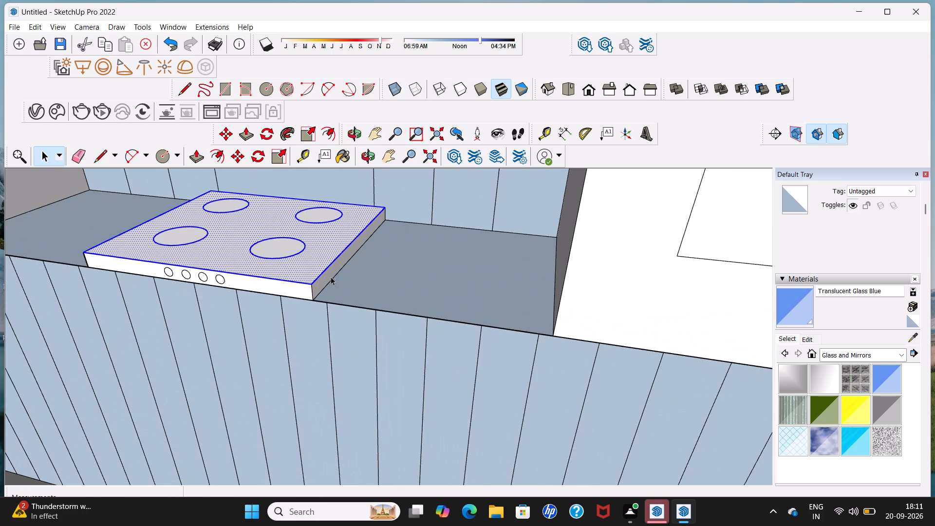
Add the cooktop's right-side lower edge, front right corner edge, front bottom edge and four knob circles to the selection.
ctrl+click(323, 289)
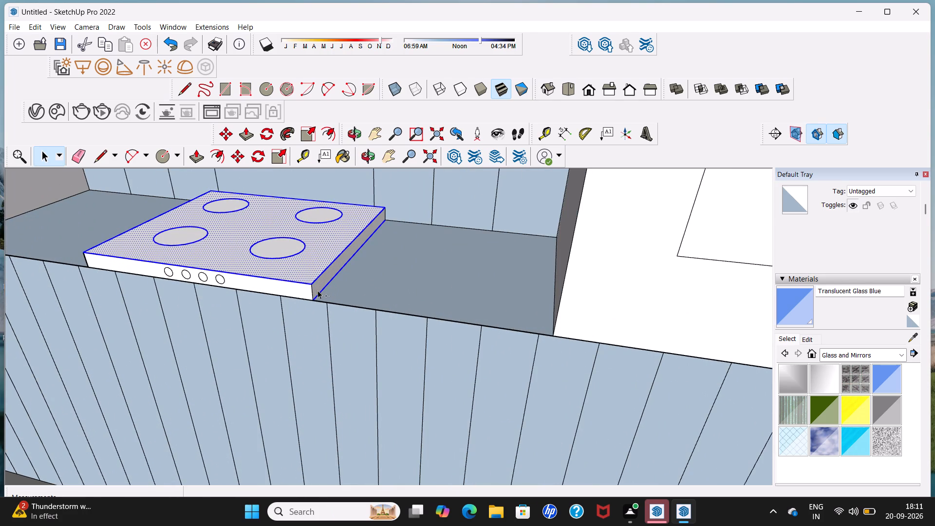
ctrl+click(312, 290)
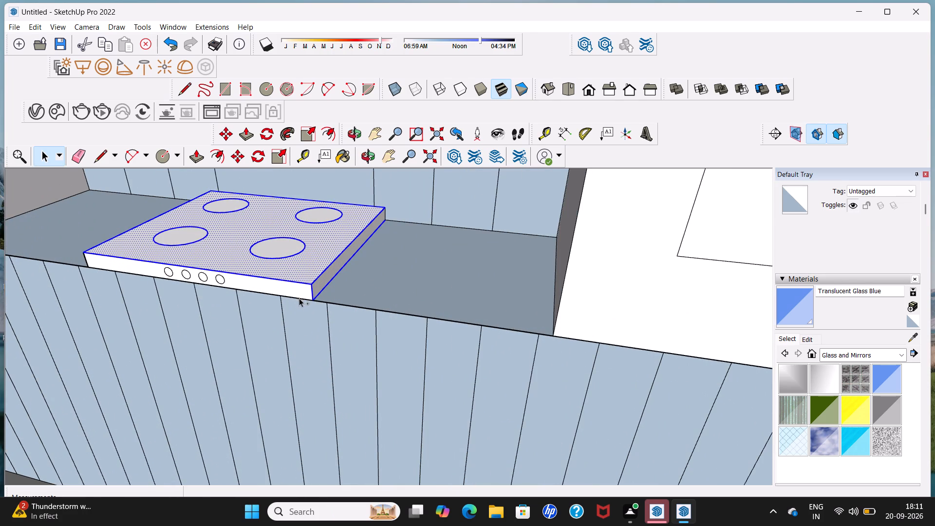
ctrl+click(299, 298)
ctrl+click(223, 281)
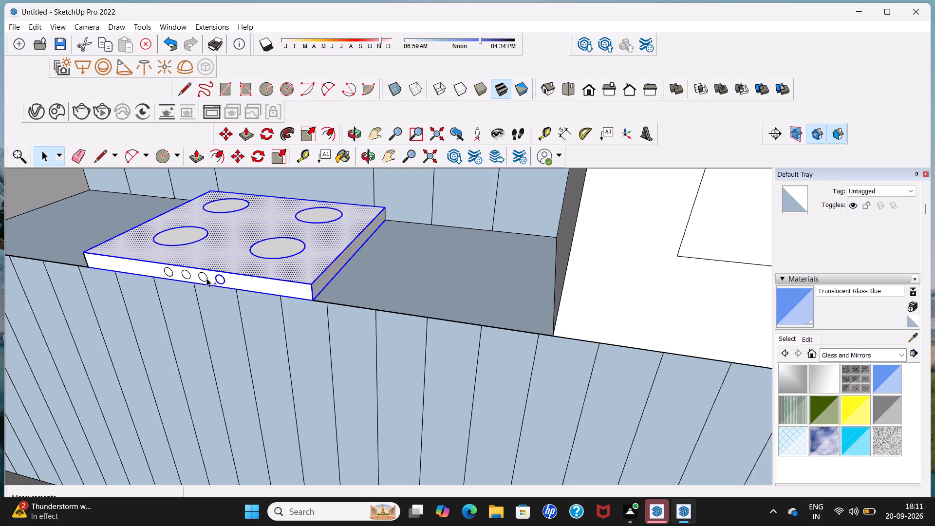
ctrl+click(206, 278)
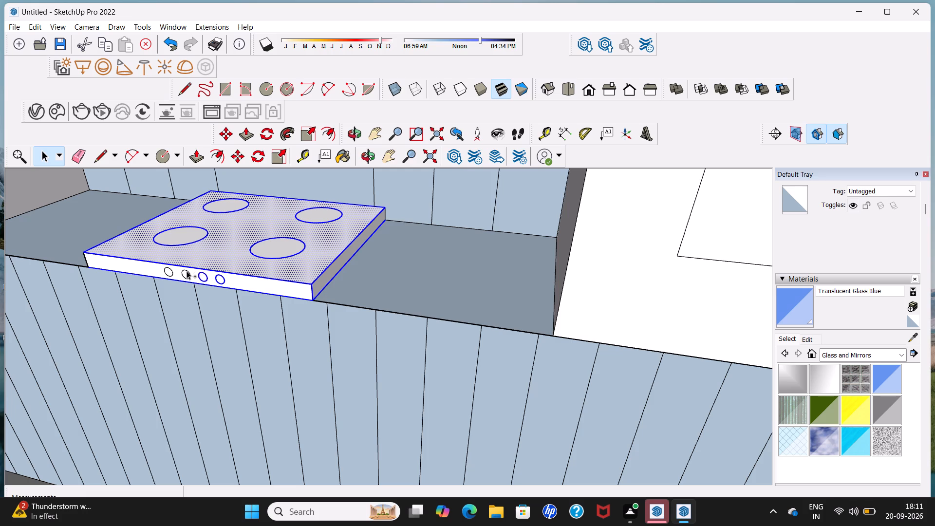
ctrl+click(187, 271)
ctrl+scroll(168, 273, up, 6)
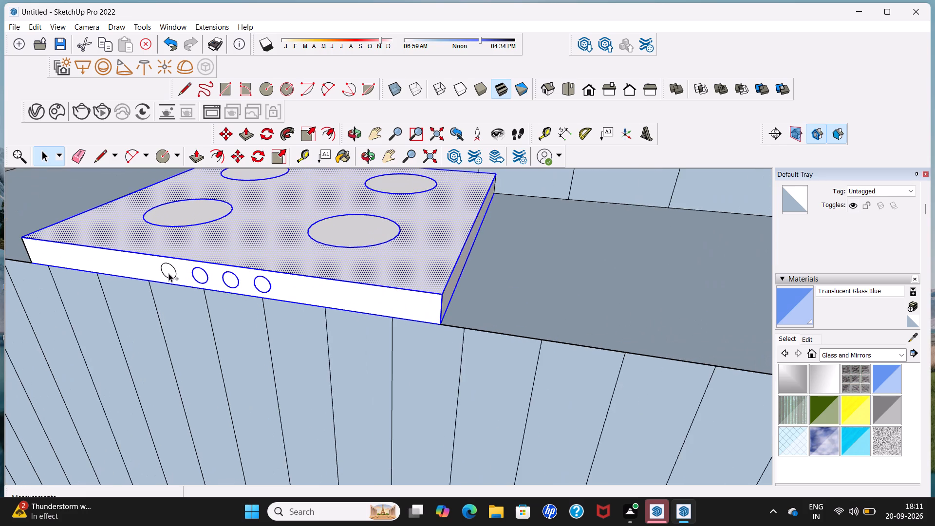
ctrl+click(168, 277)
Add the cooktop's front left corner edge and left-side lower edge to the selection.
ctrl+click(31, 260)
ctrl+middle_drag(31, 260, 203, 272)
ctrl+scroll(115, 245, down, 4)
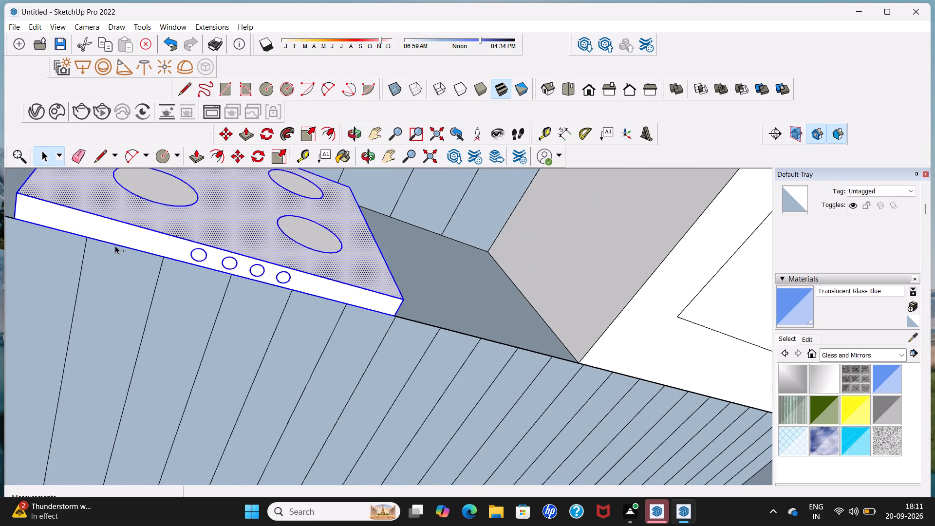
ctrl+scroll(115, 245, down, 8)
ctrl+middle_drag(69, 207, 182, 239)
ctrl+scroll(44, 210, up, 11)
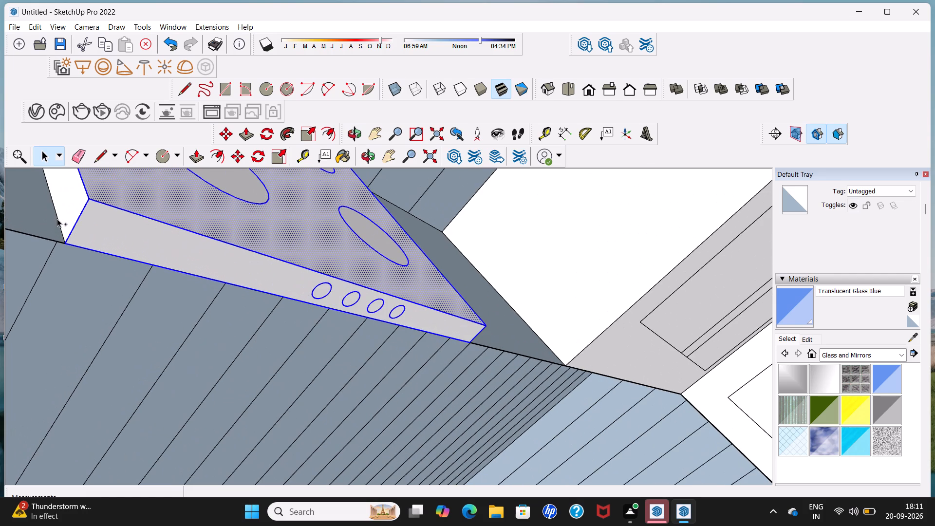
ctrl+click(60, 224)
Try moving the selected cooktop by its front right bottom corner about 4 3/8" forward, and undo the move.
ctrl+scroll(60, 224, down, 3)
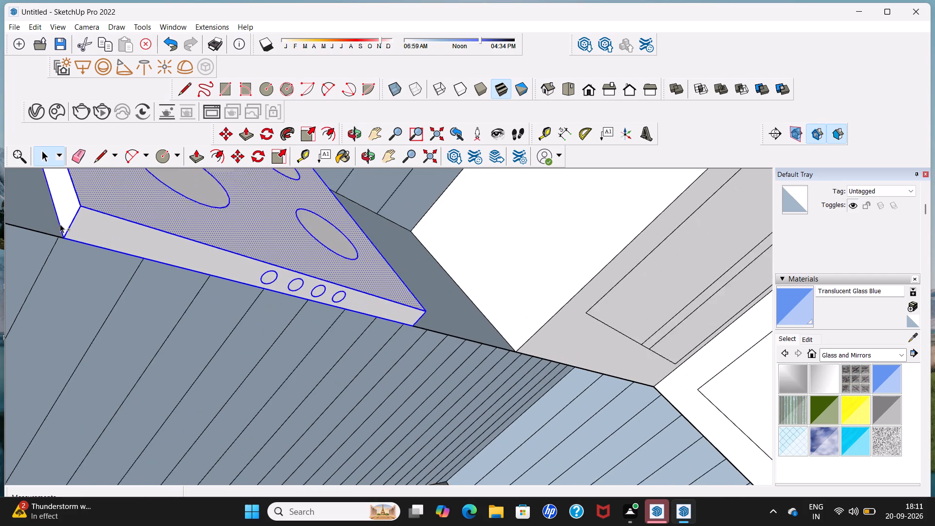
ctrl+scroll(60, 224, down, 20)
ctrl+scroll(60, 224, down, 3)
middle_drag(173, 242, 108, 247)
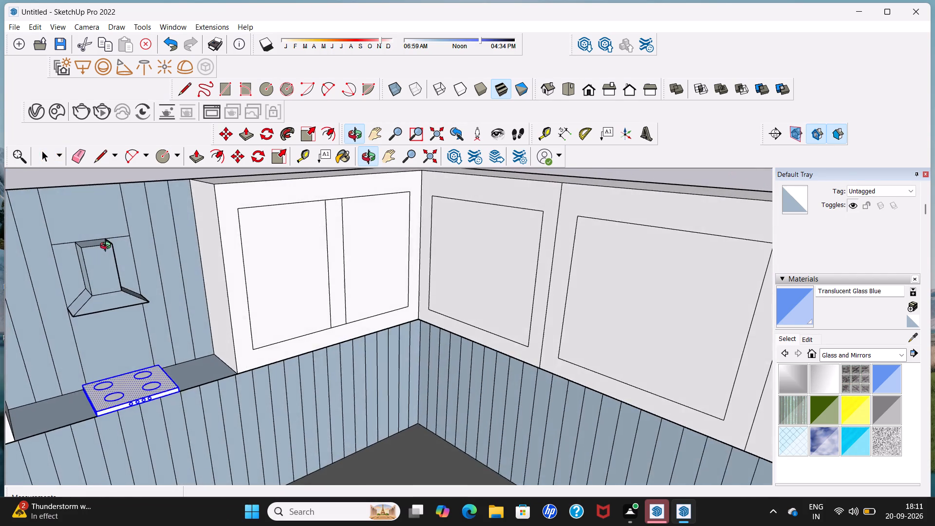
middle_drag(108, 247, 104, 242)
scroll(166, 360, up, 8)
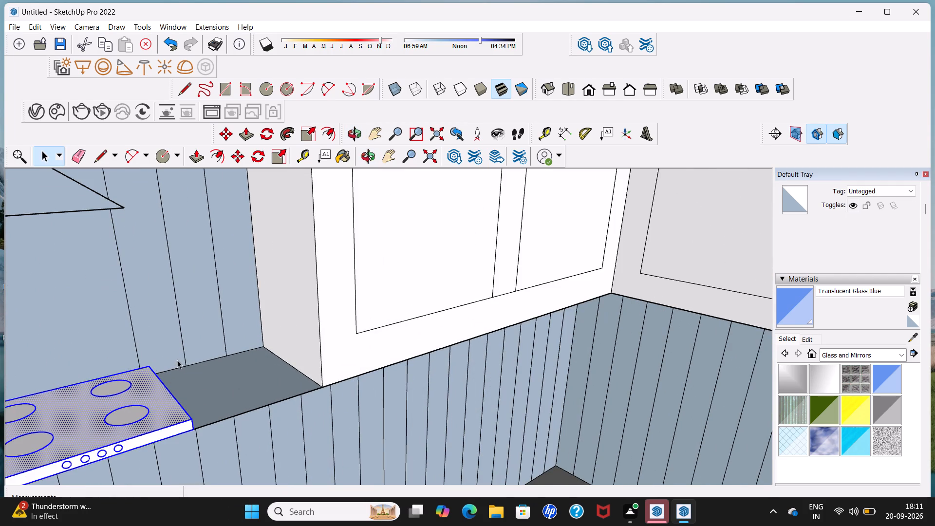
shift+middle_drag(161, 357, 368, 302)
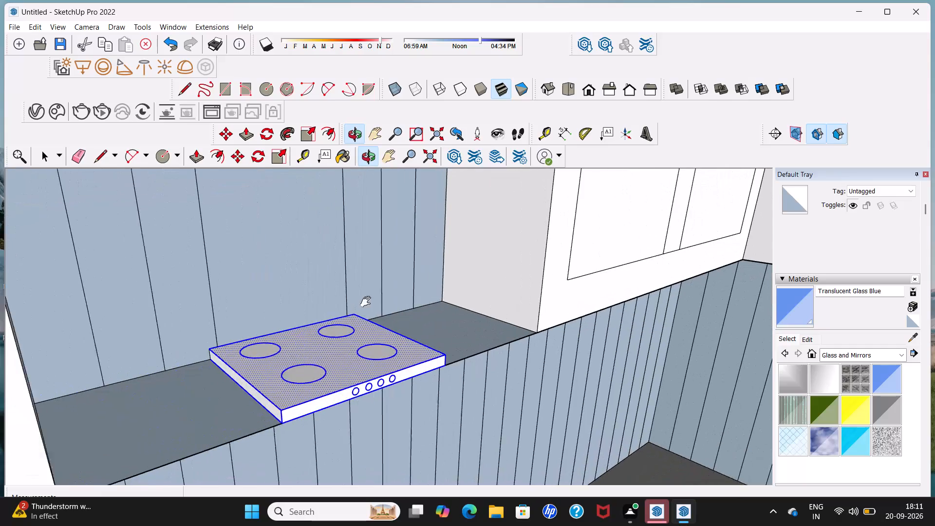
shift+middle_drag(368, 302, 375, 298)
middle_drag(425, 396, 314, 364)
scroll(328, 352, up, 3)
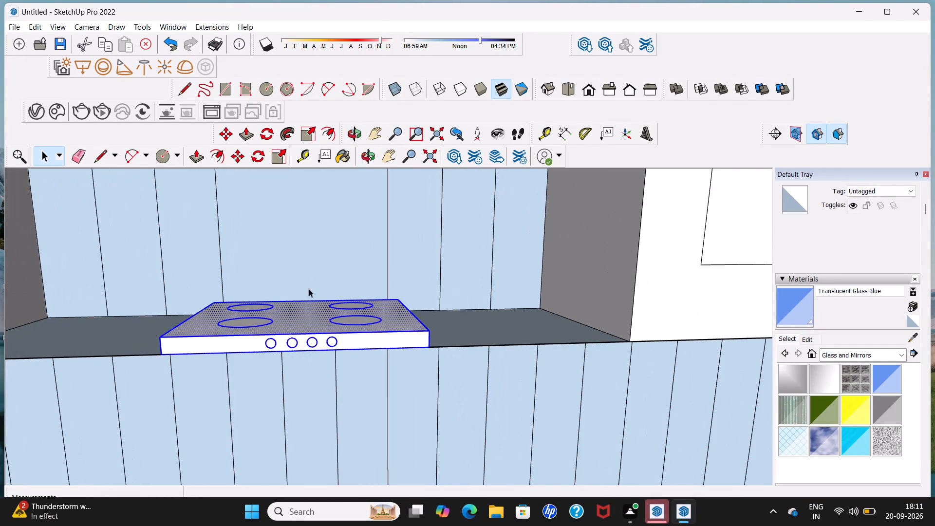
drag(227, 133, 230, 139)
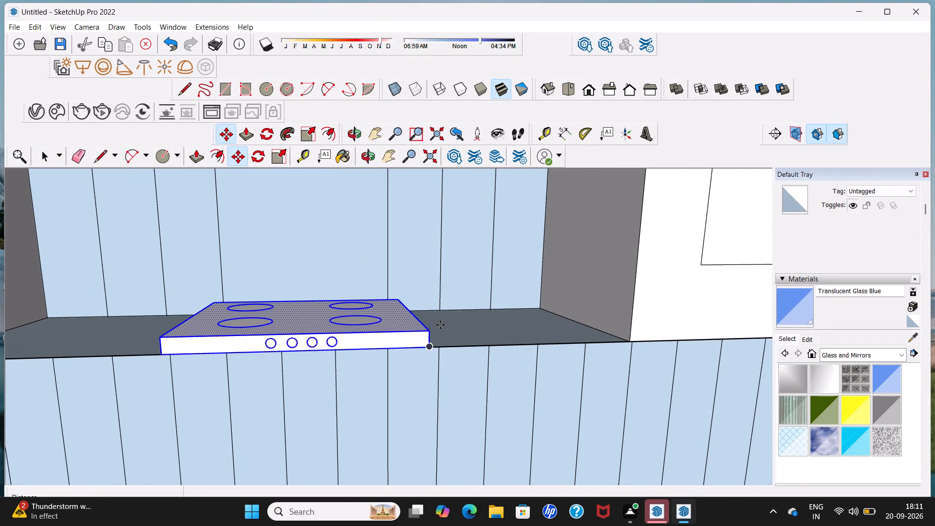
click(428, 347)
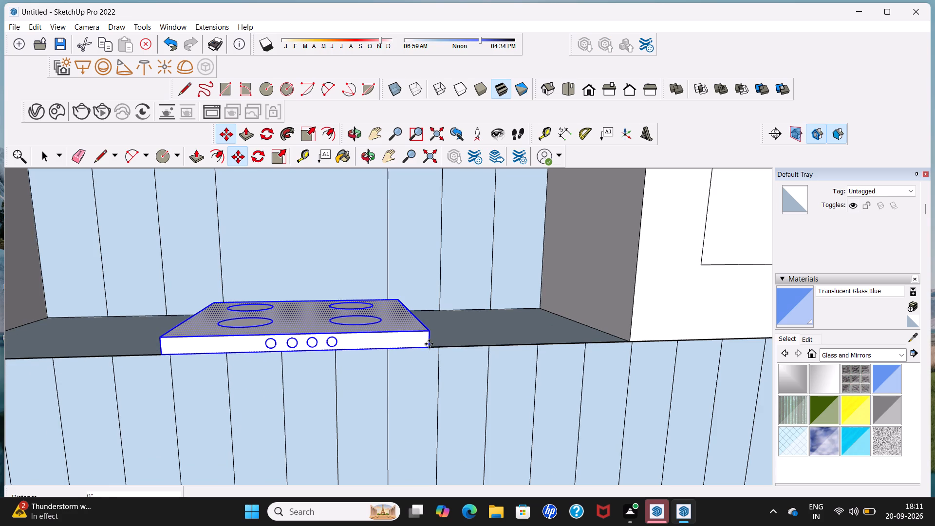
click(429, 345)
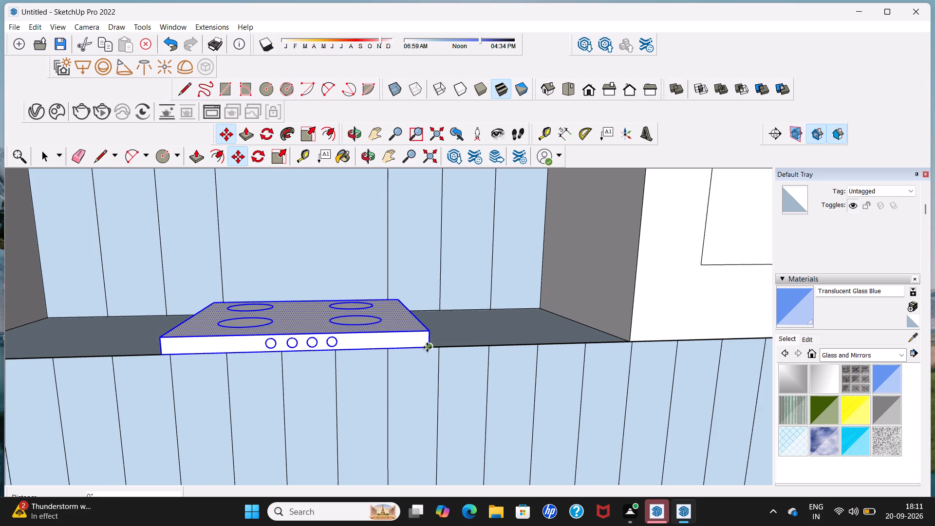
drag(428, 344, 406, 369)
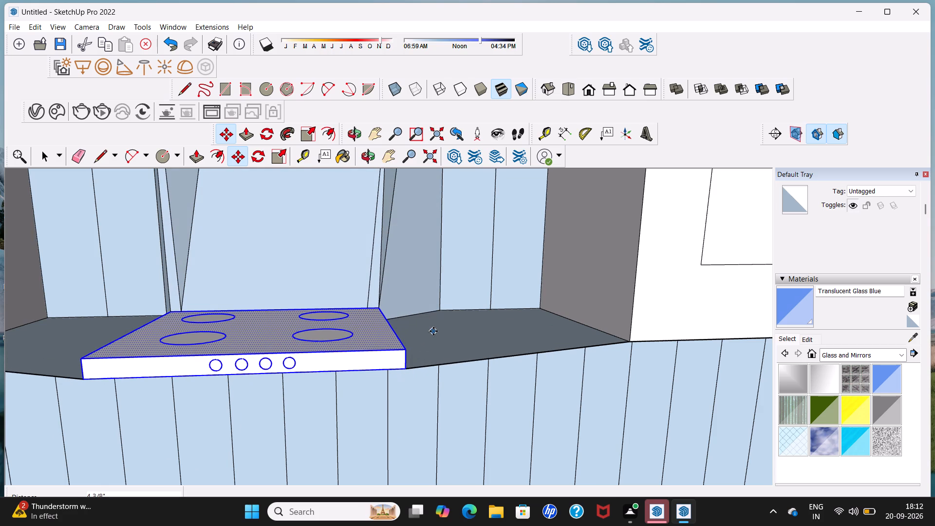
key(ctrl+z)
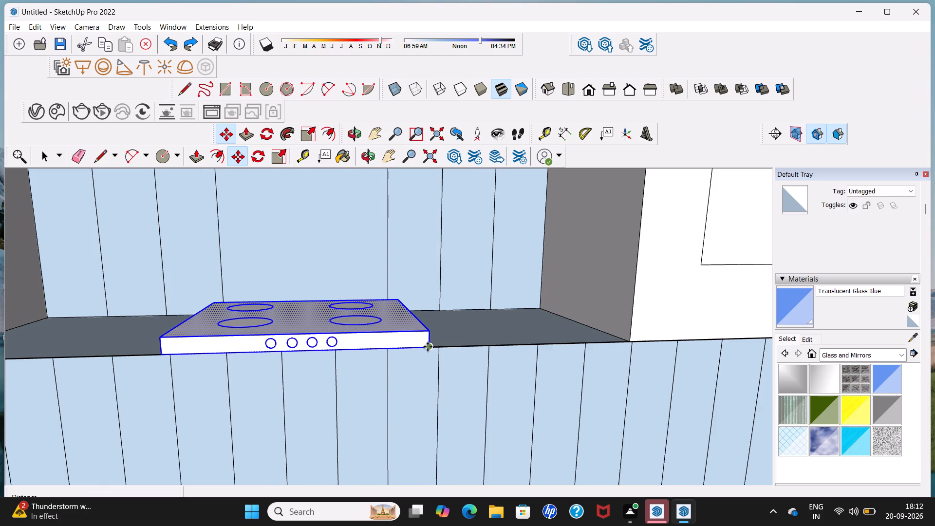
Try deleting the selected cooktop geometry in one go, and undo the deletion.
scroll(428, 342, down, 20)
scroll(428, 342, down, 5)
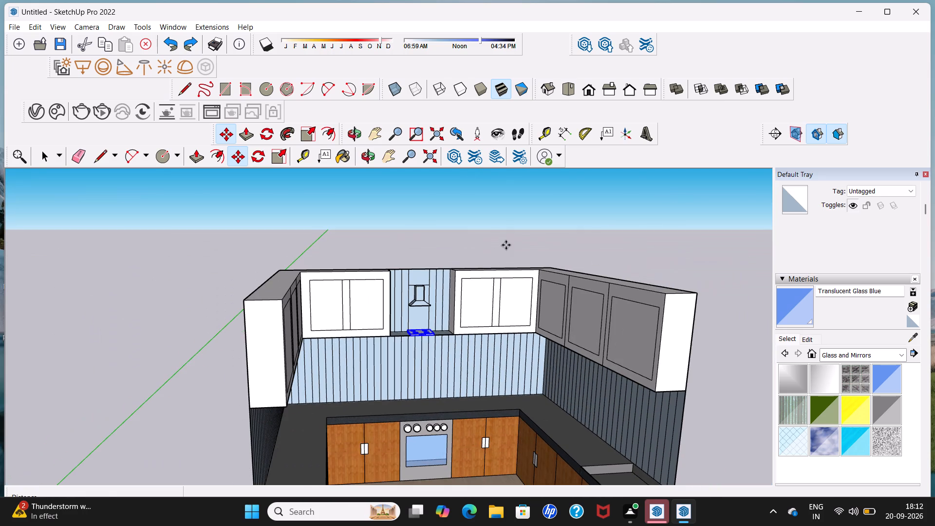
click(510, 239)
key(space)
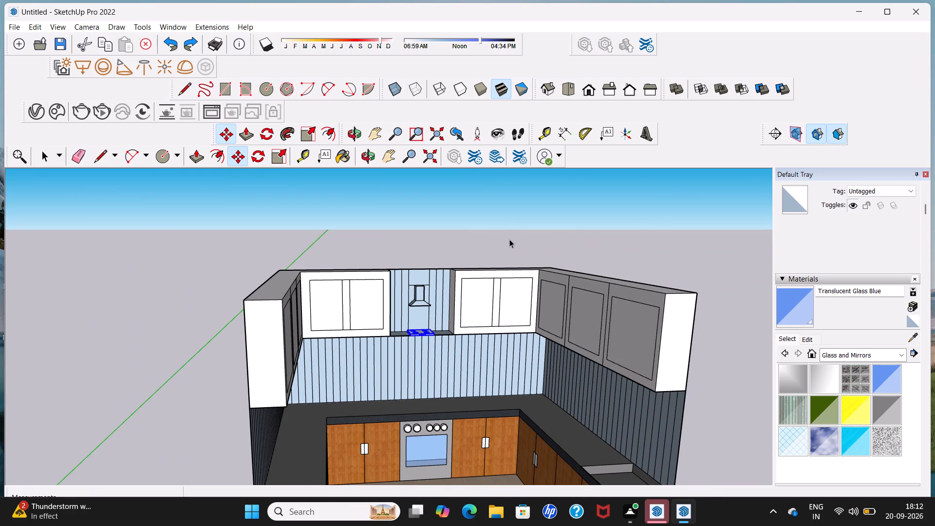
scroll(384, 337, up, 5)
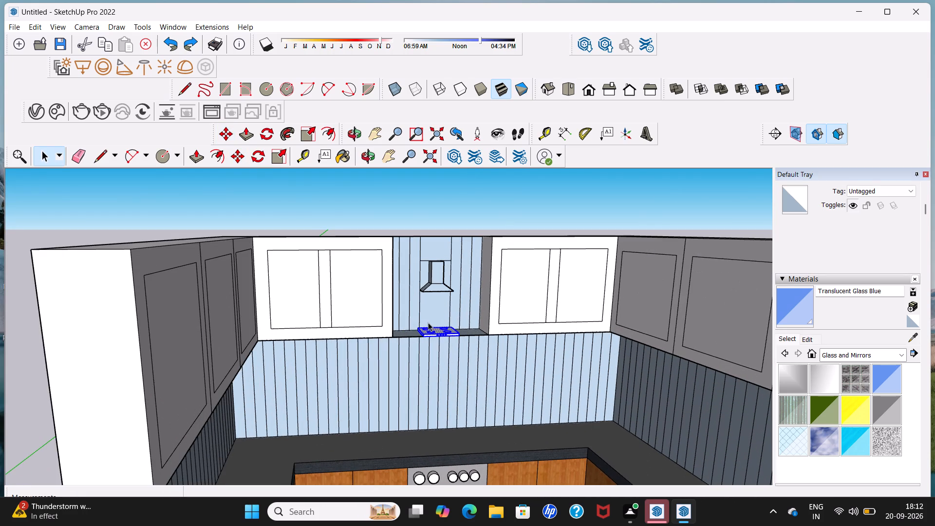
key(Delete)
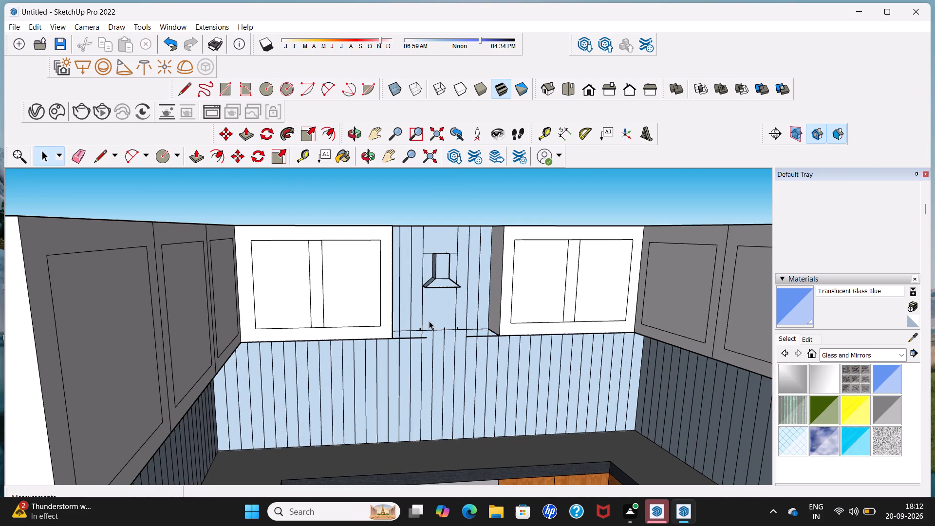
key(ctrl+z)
Delete the cooktop's top face.
scroll(432, 332, up, 10)
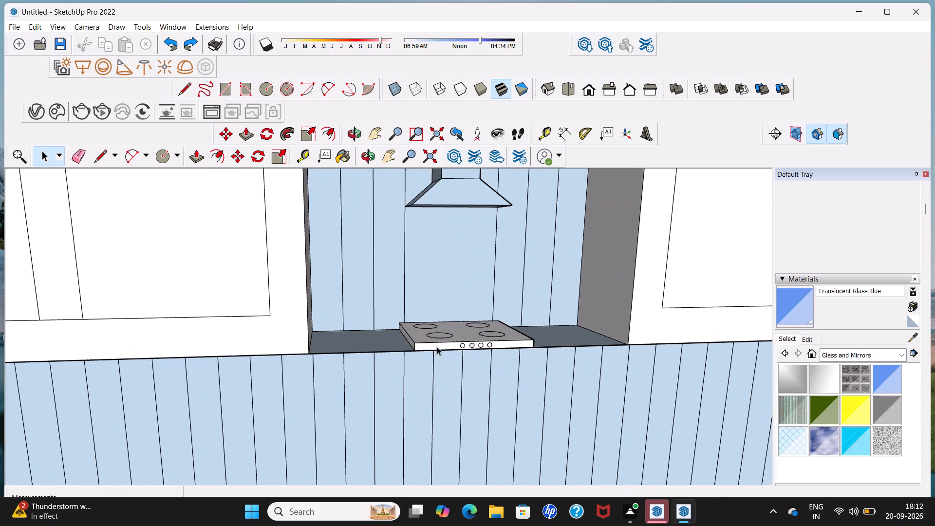
click(454, 332)
key(Delete)
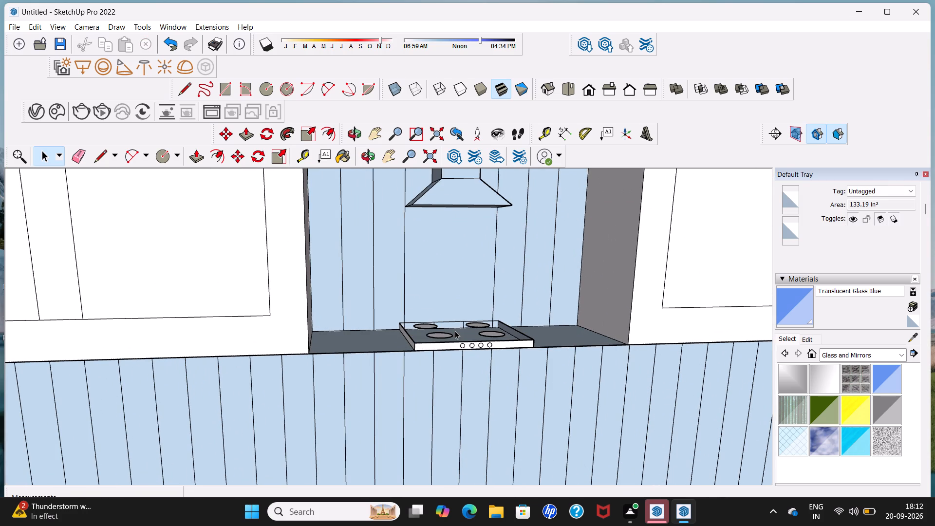
Delete the four burner faces, together with the outlines of the two rear burners.
scroll(458, 341, up, 5)
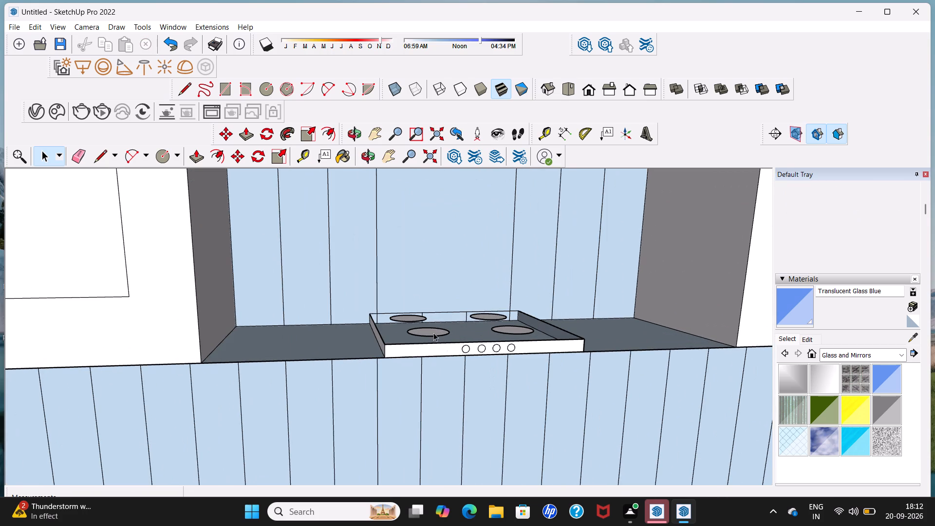
click(433, 333)
click(410, 317)
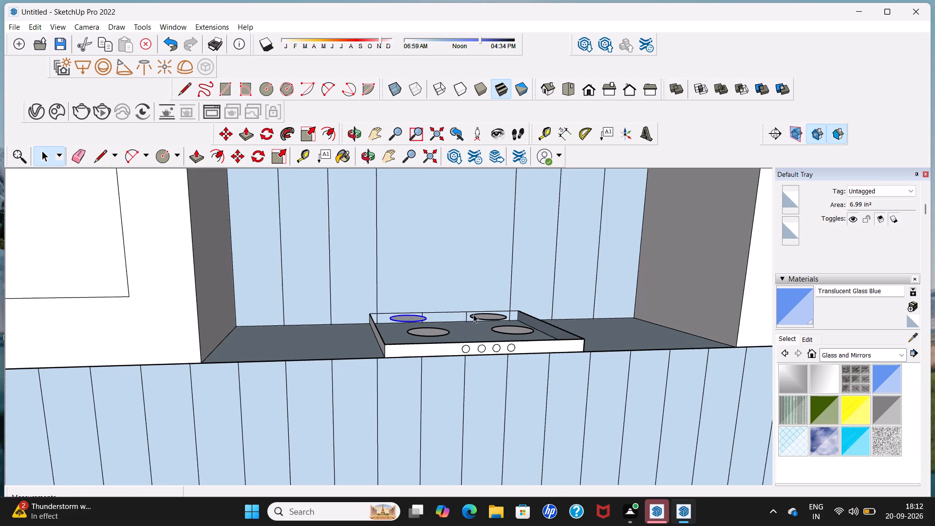
key(Delete)
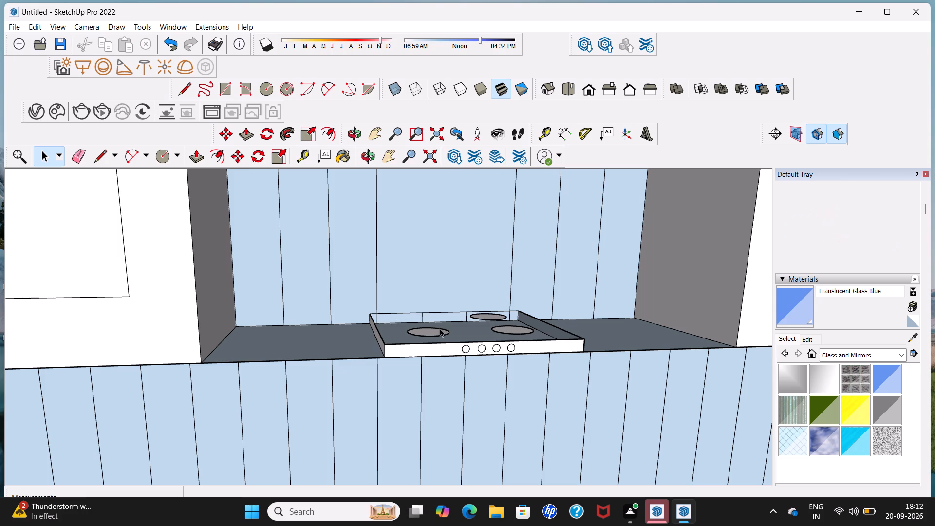
click(436, 333)
key(Delete)
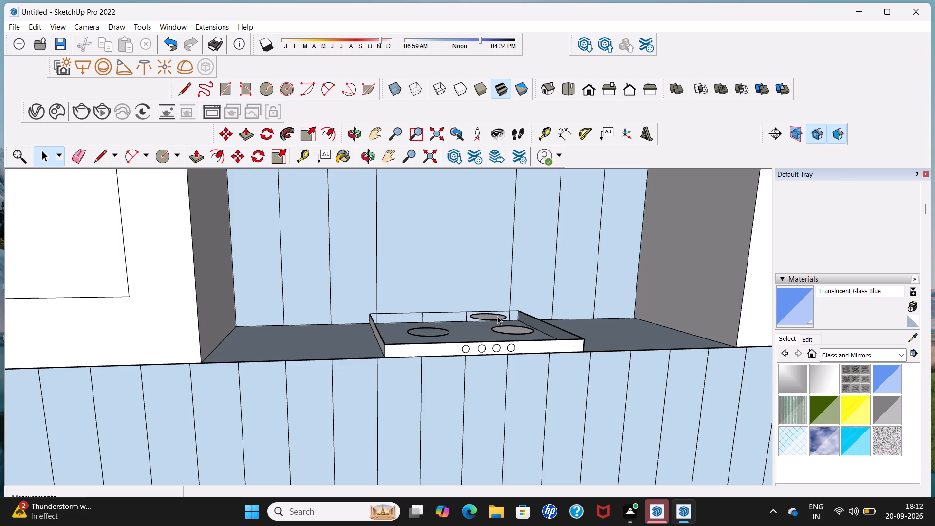
click(497, 316)
key(Delete)
click(505, 329)
key(Delete)
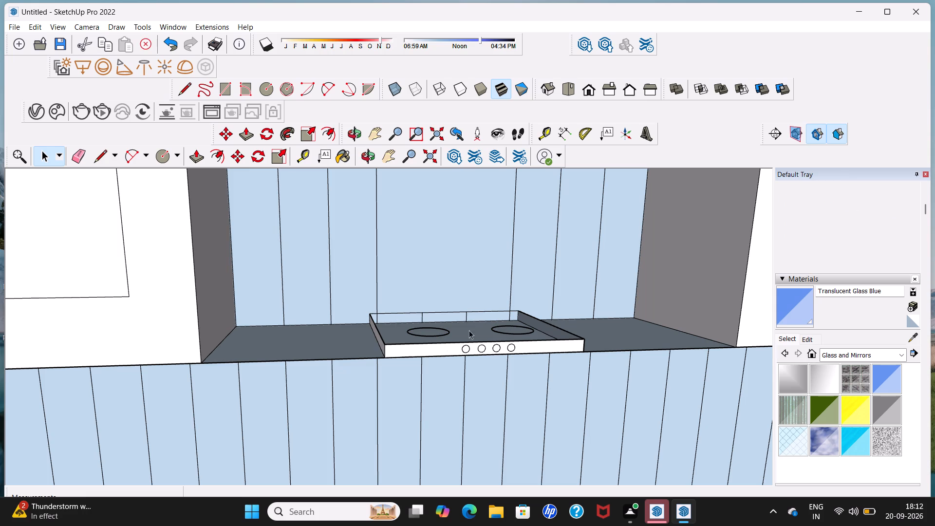
Delete the shelf face beneath the cooktop.
click(437, 331)
key(Delete)
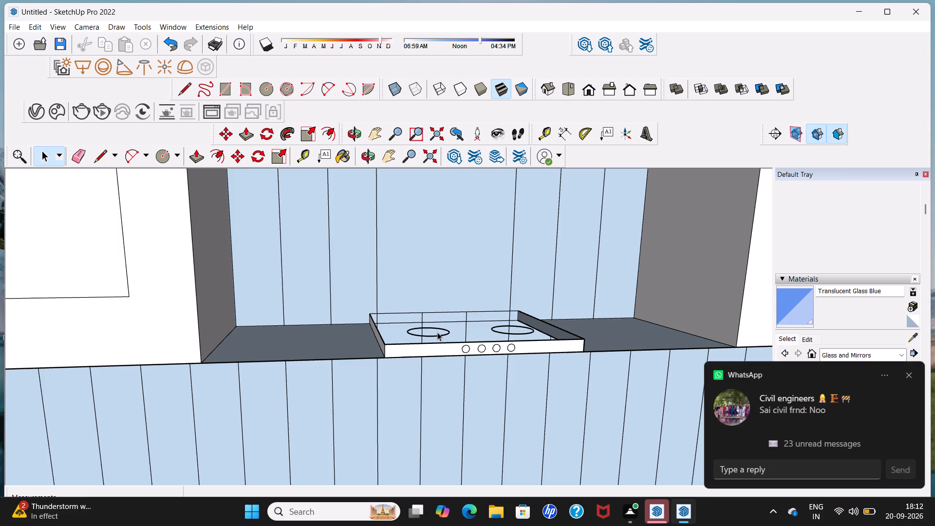
Delete the remaining outlines of the two front burners.
scroll(437, 332, up, 6)
click(440, 340)
key(Delete)
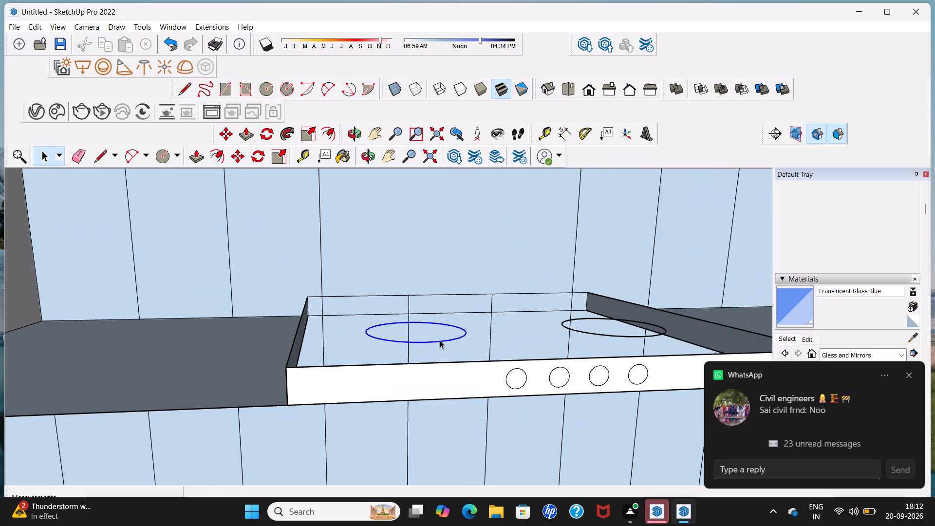
click(584, 332)
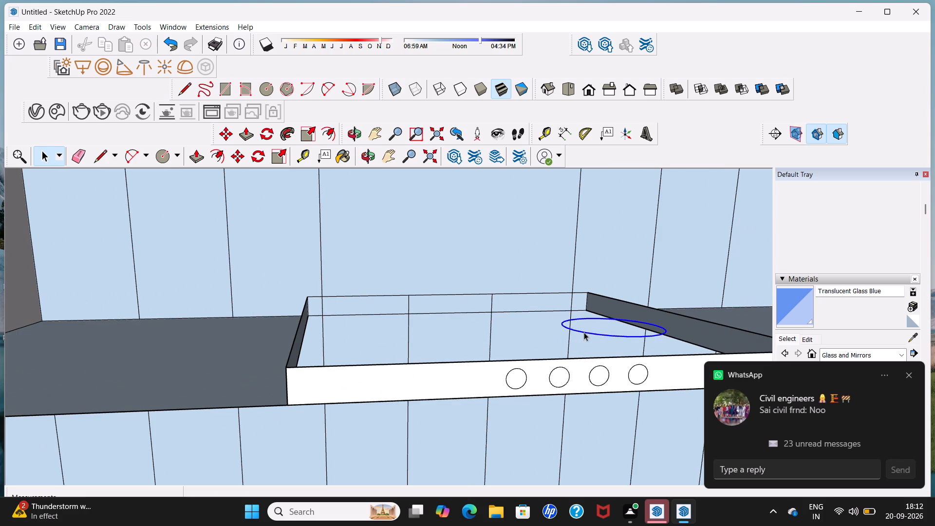
key(Delete)
Delete the cooktop's front face around the knobs.
click(553, 373)
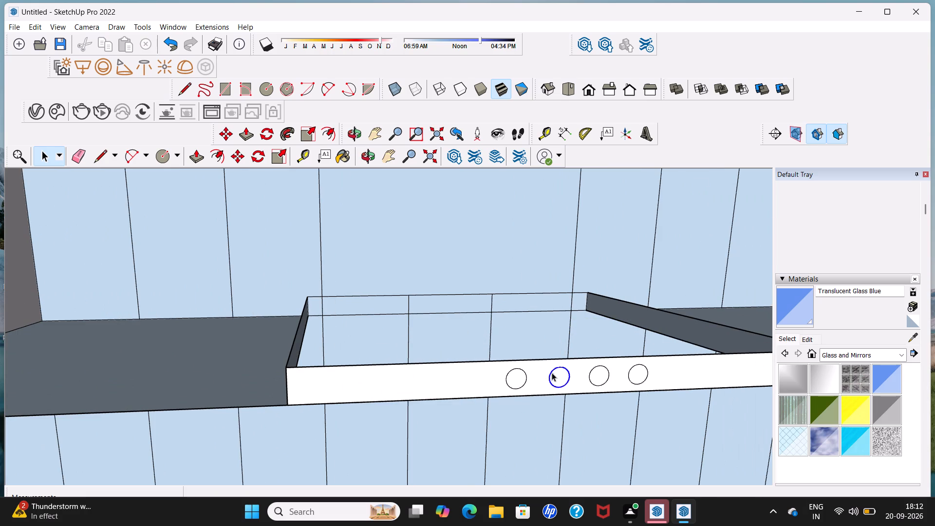
click(541, 373)
key(Delete)
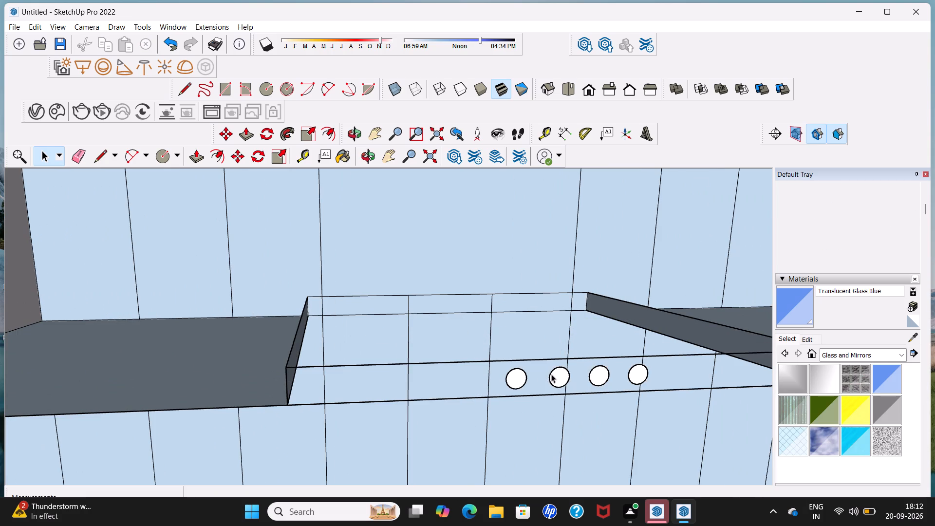
Delete the four knob discs left on the cooktop's front.
click(550, 374)
key(Delete)
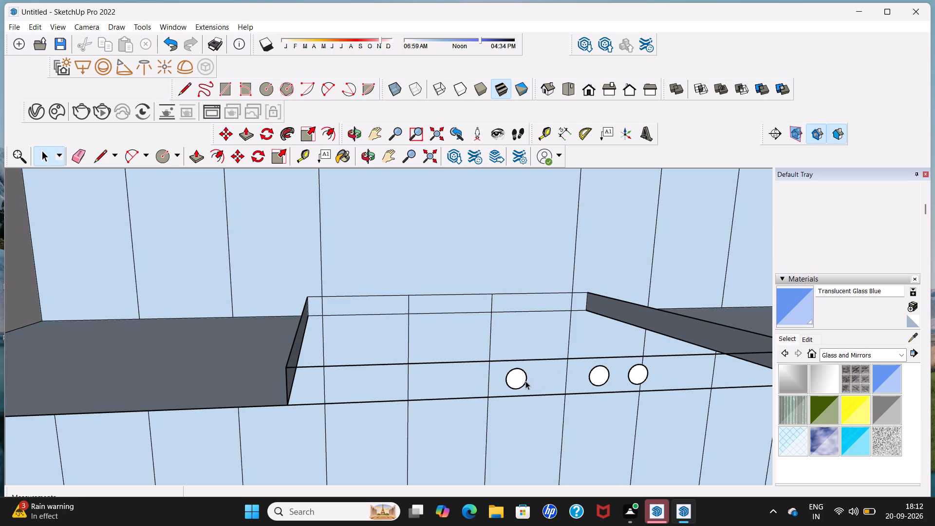
click(524, 381)
key(Delete)
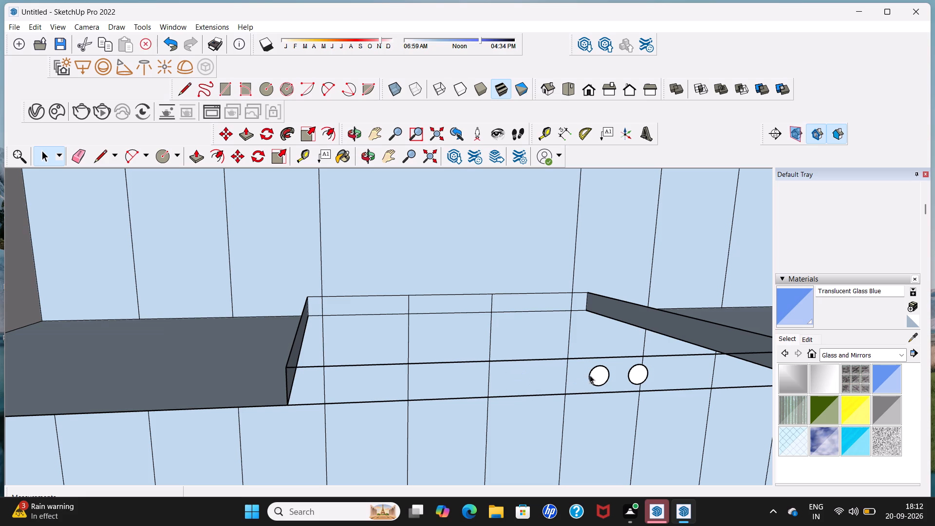
click(589, 376)
key(Delete)
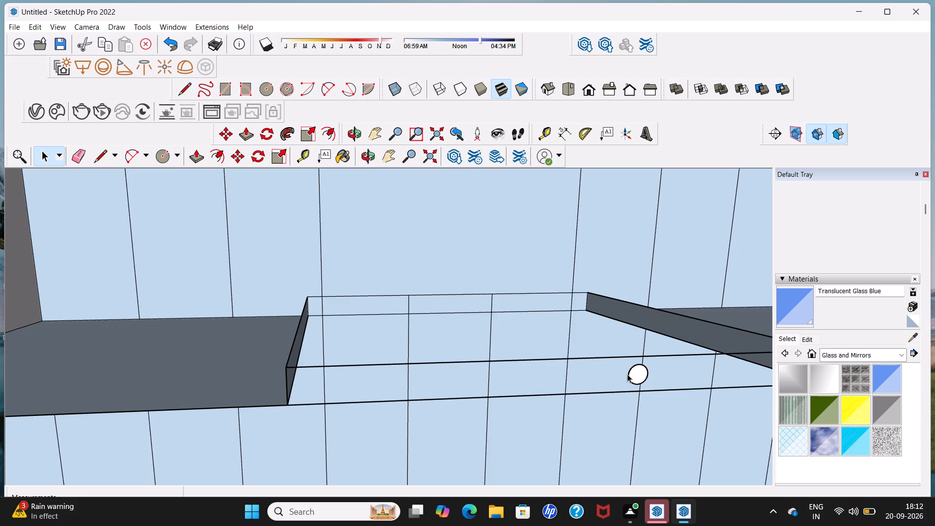
click(627, 374)
key(Delete)
Delete the upper and lower front edges spanning the cooktop opening in the shelf under the hood.
scroll(627, 364, down, 7)
middle_drag(631, 373, 631, 374)
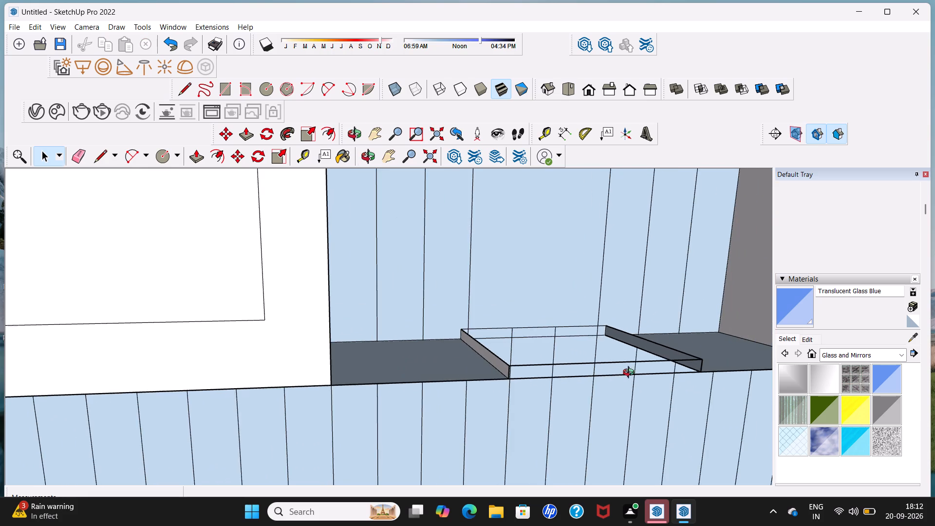
middle_drag(631, 374, 509, 333)
middle_drag(511, 353, 508, 405)
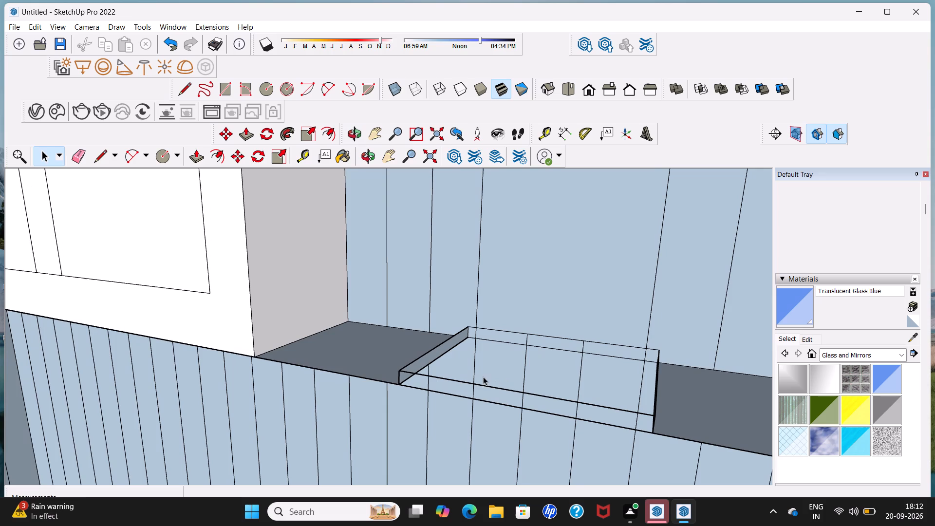
click(481, 384)
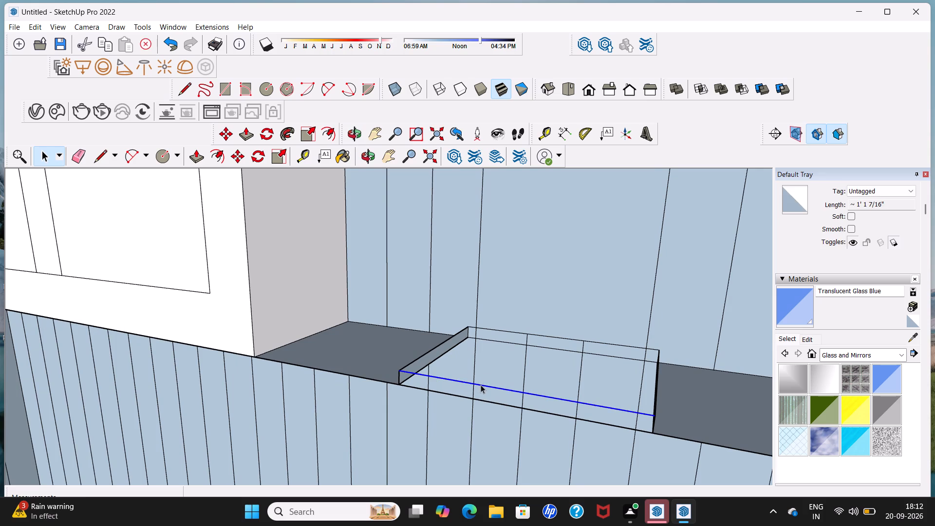
key(Delete)
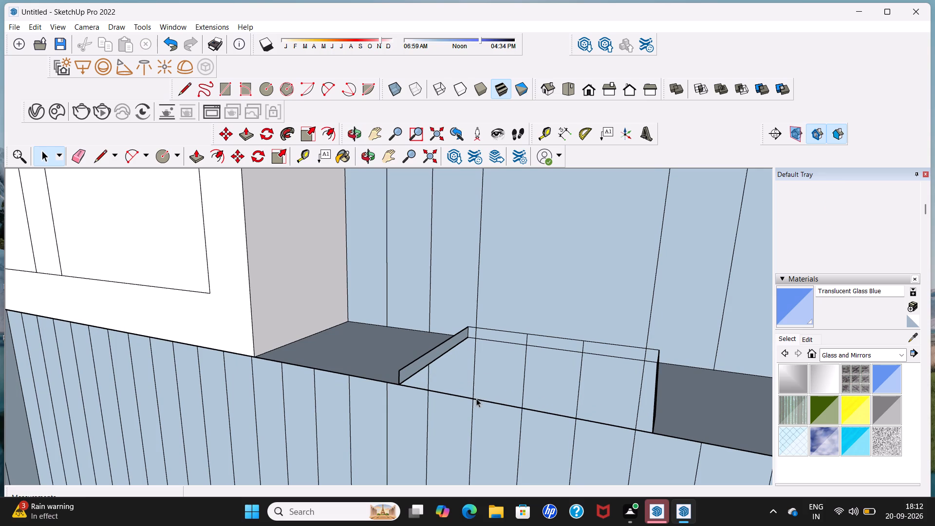
click(476, 398)
key(Delete)
click(515, 330)
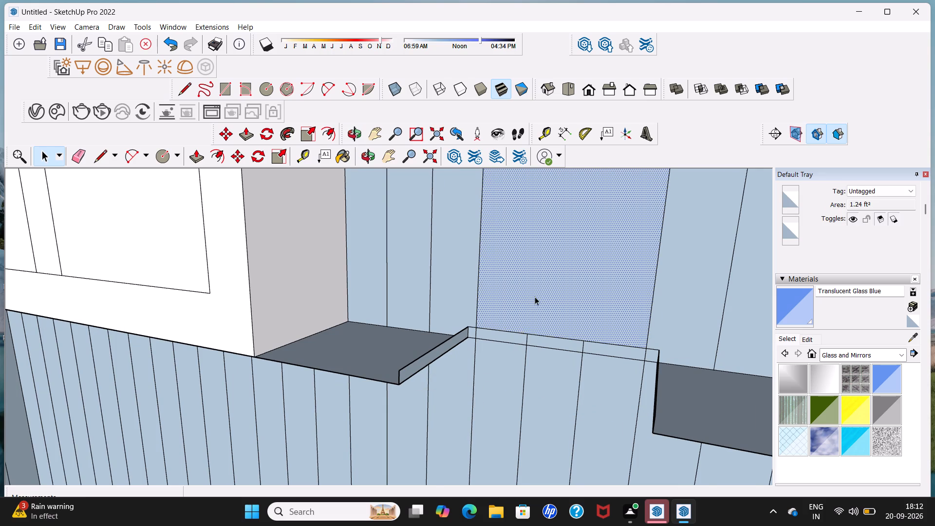
scroll(535, 297, down, 20)
scroll(535, 297, down, 4)
click(594, 212)
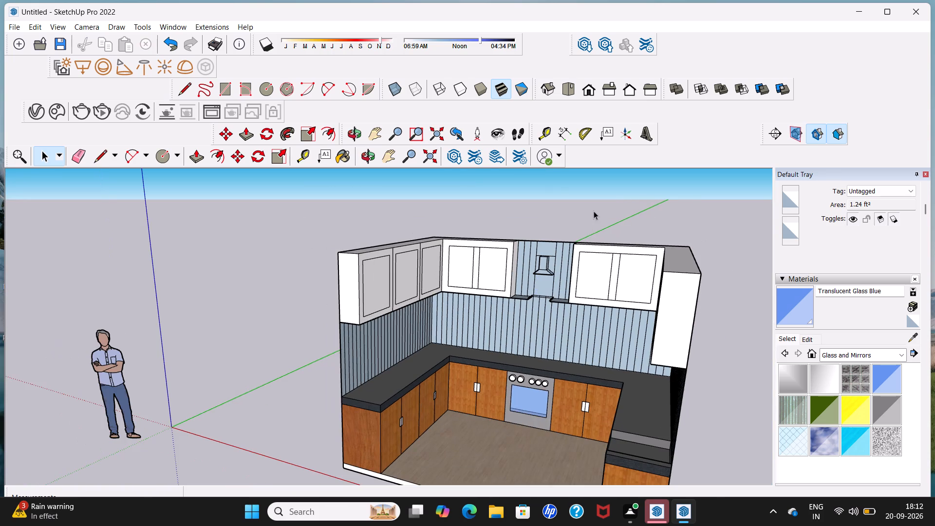
Delete the two remaining shelf faces on either side of the cooktop opening.
scroll(554, 293, up, 16)
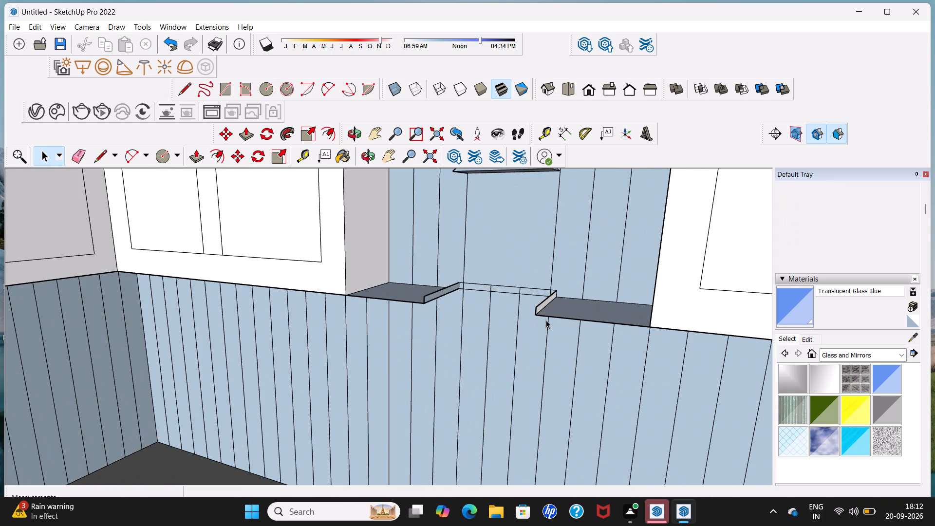
click(561, 306)
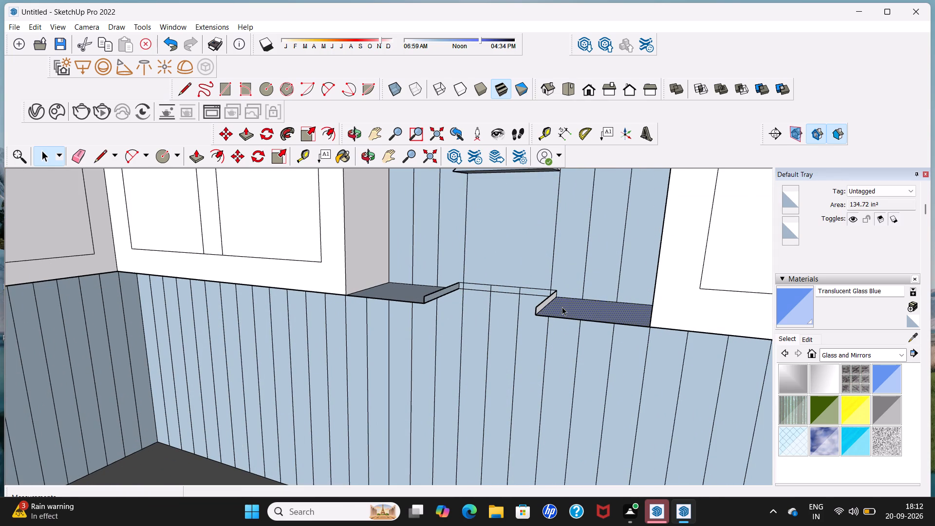
key(Delete)
click(404, 289)
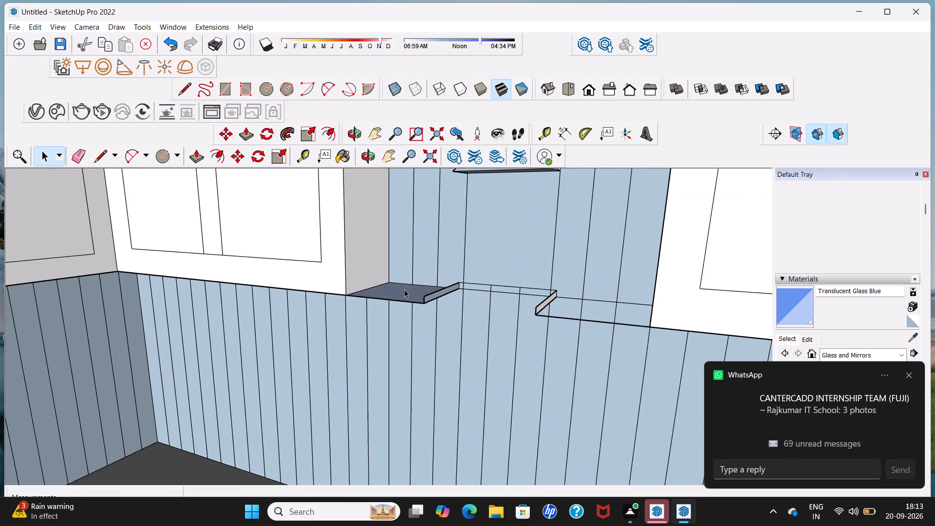
key(Delete)
Delete the cooktop's left side panel together with its bottom, top and front vertical edges.
scroll(427, 295, up, 6)
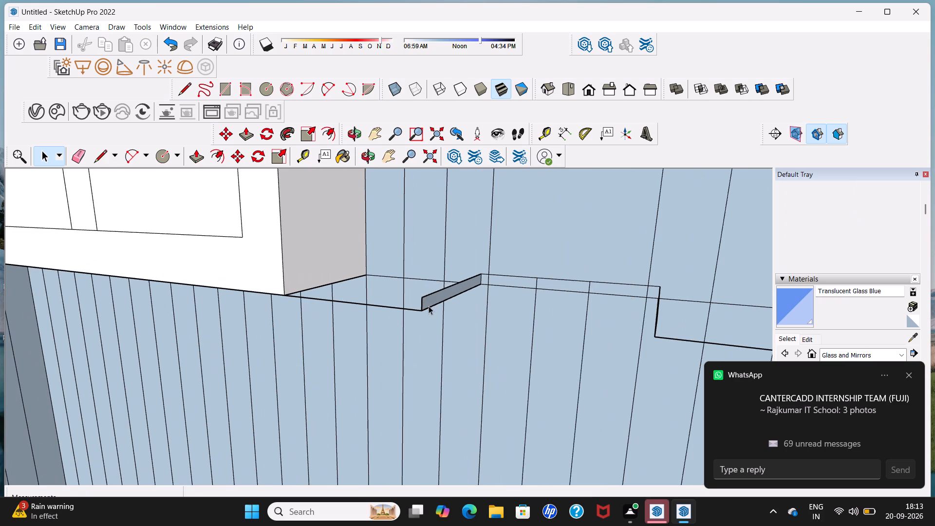
click(429, 306)
key(Delete)
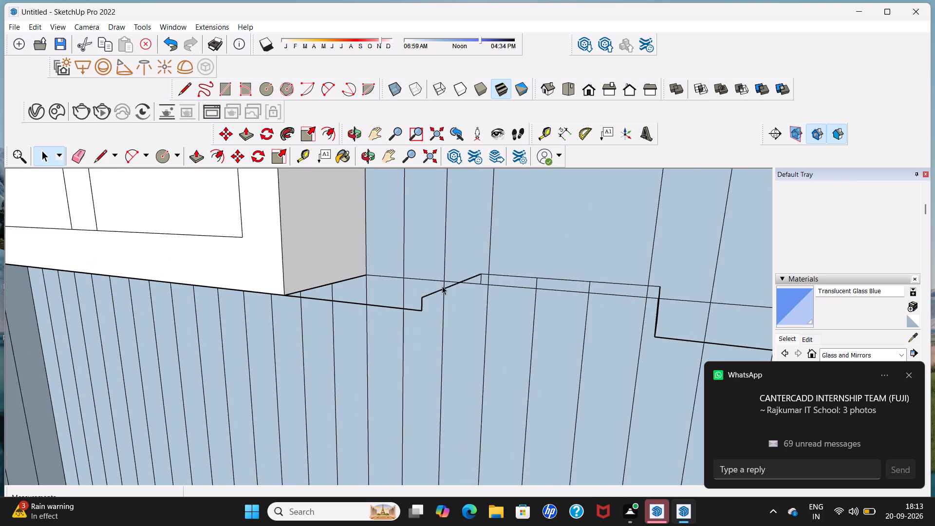
click(442, 289)
key(Delete)
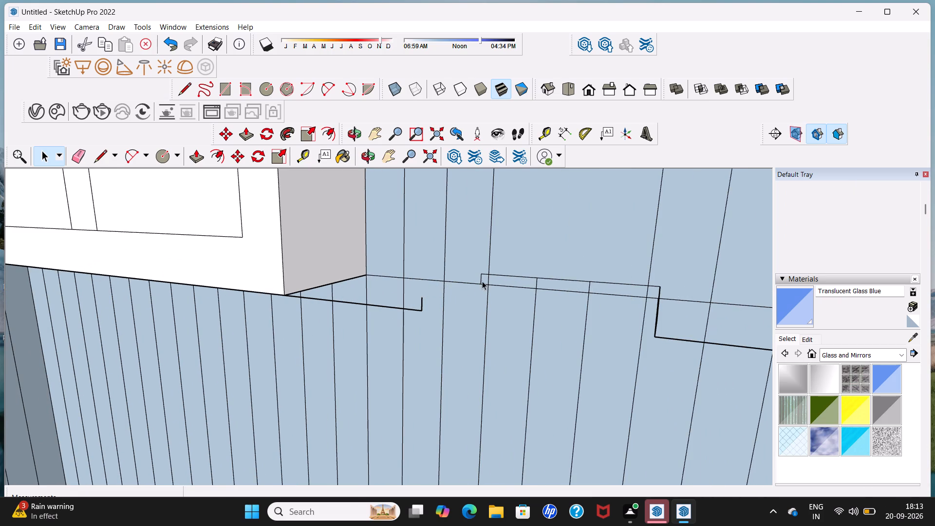
click(422, 308)
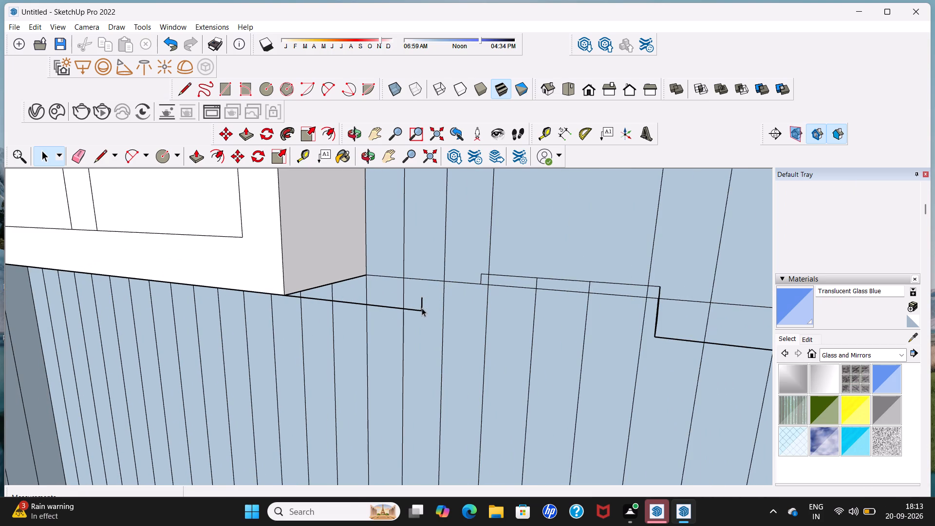
key(Delete)
Delete the front edge left over from the shelf's left part, beside the wall cabinet.
click(418, 308)
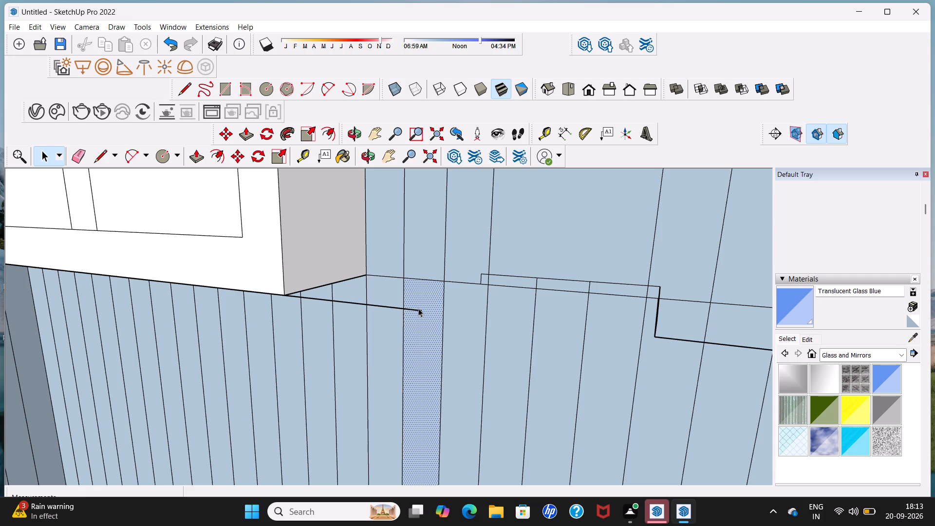
scroll(455, 281, down, 20)
scroll(470, 279, up, 1)
scroll(470, 279, down, 6)
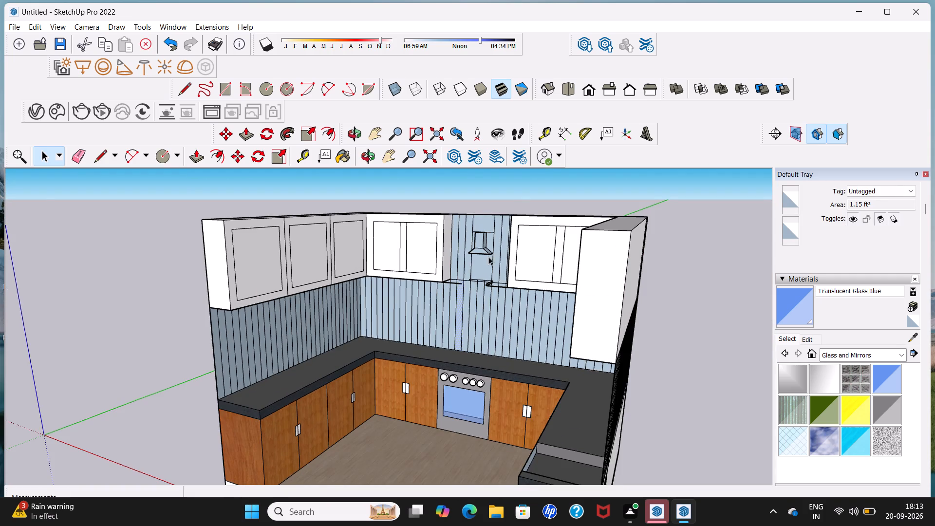
click(522, 202)
scroll(462, 289, up, 13)
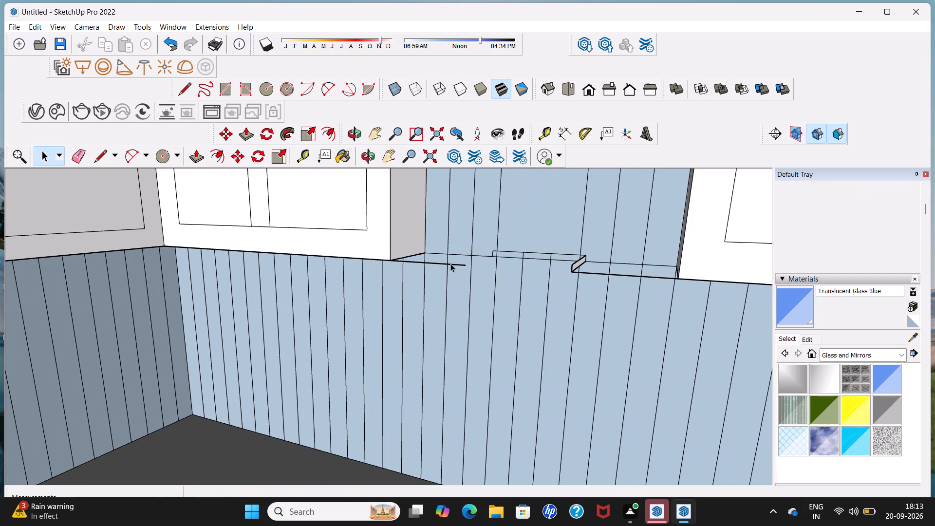
click(450, 263)
key(Delete)
Delete the three short horizontal segments on the backsplash where the left shelf part met the wall.
scroll(463, 252, up, 4)
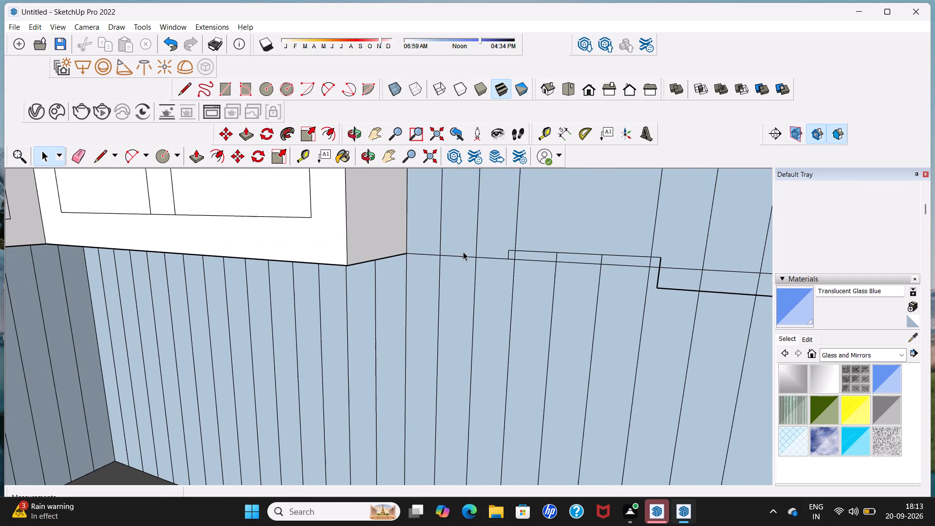
click(463, 256)
key(Delete)
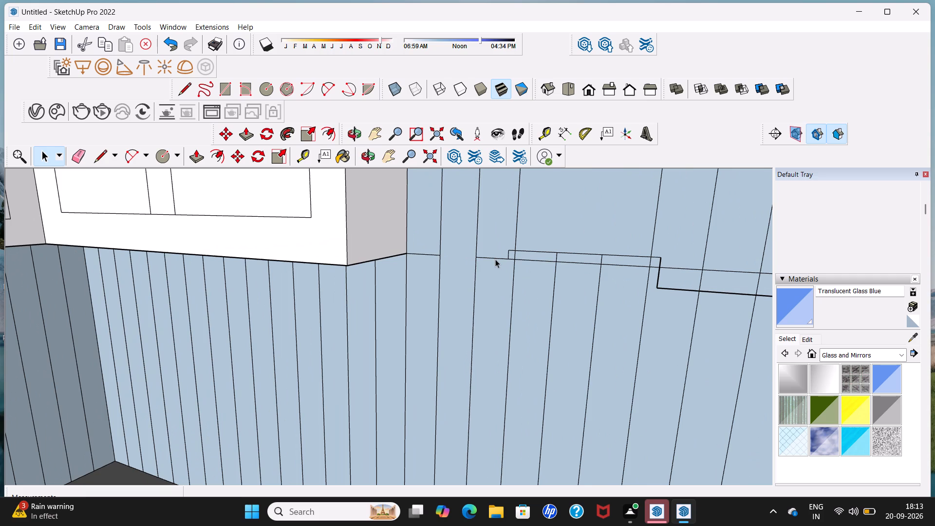
click(497, 258)
key(Delete)
click(425, 253)
key(Delete)
Delete the short lower segment and the vertical end edge at the left end of the cooktop's rear outline.
scroll(511, 265, up, 6)
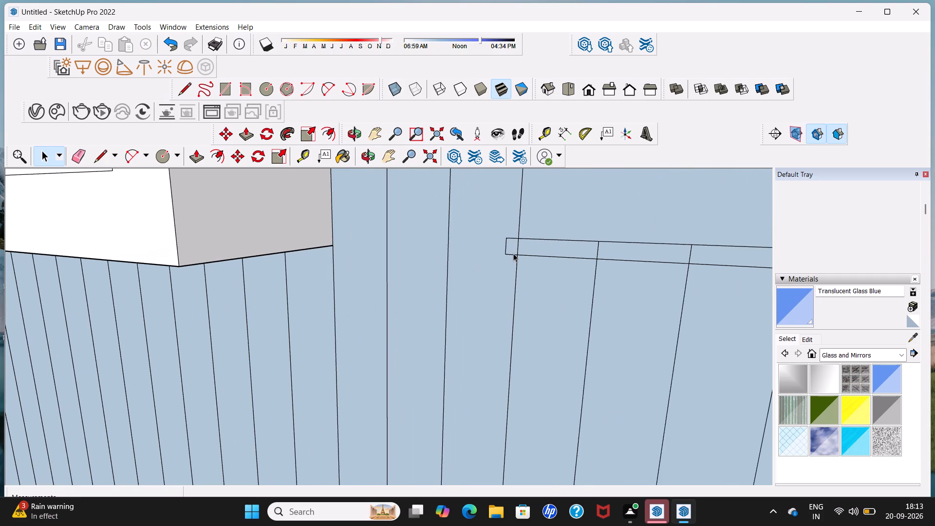
click(513, 253)
key(Delete)
click(505, 249)
key(Delete)
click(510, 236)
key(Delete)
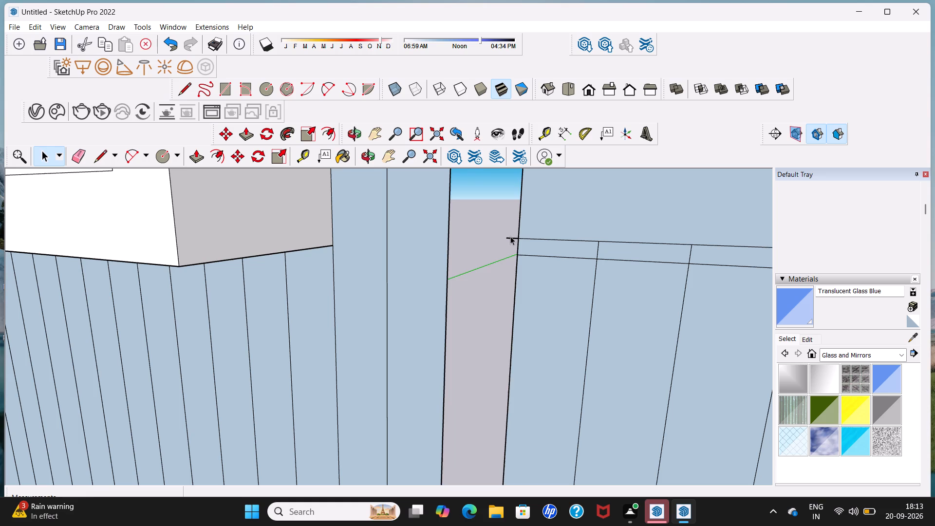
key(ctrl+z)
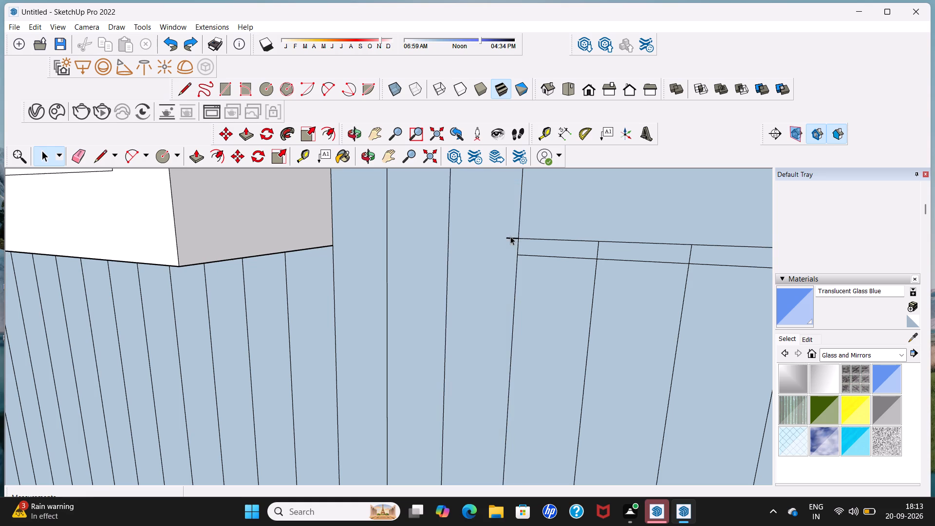
Delete the leftover upper stub of the cooktop's rear outline and both its horizontal lines across the adjacent backsplash plank.
scroll(510, 236, up, 5)
click(510, 239)
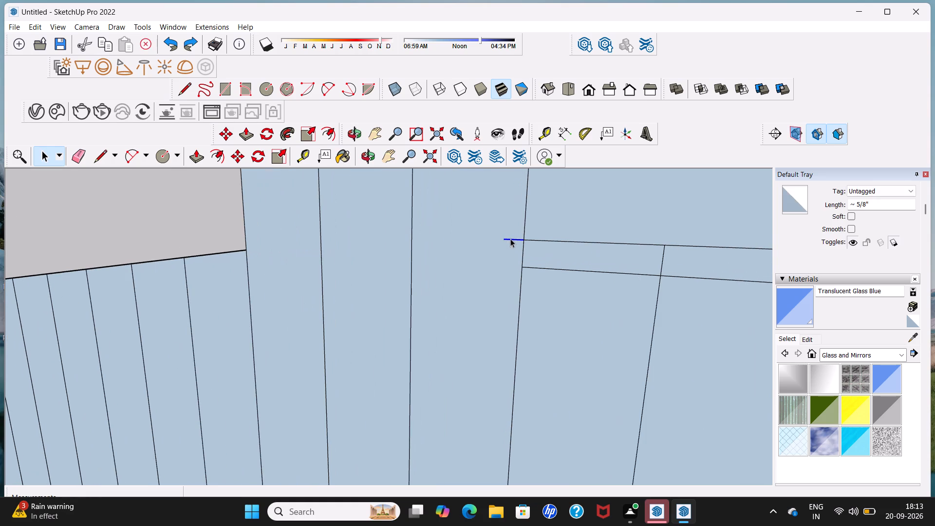
key(Delete)
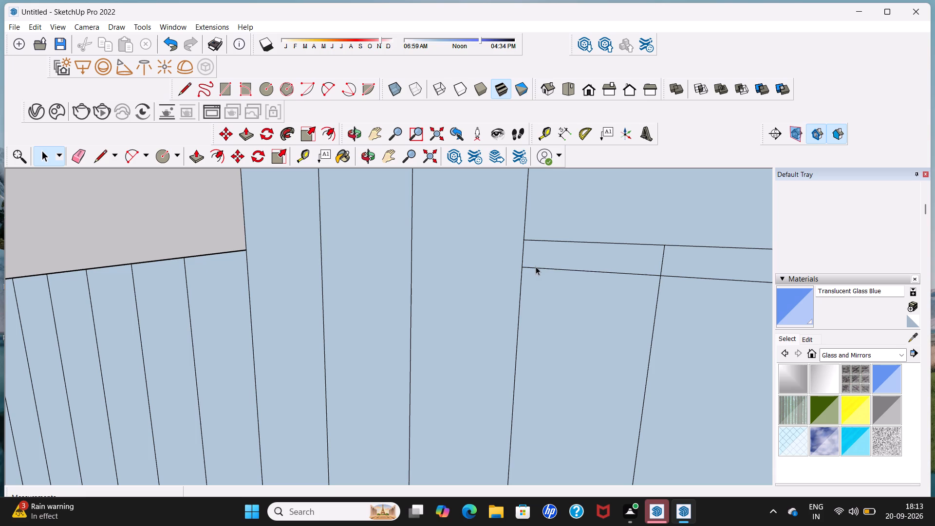
click(536, 266)
key(Delete)
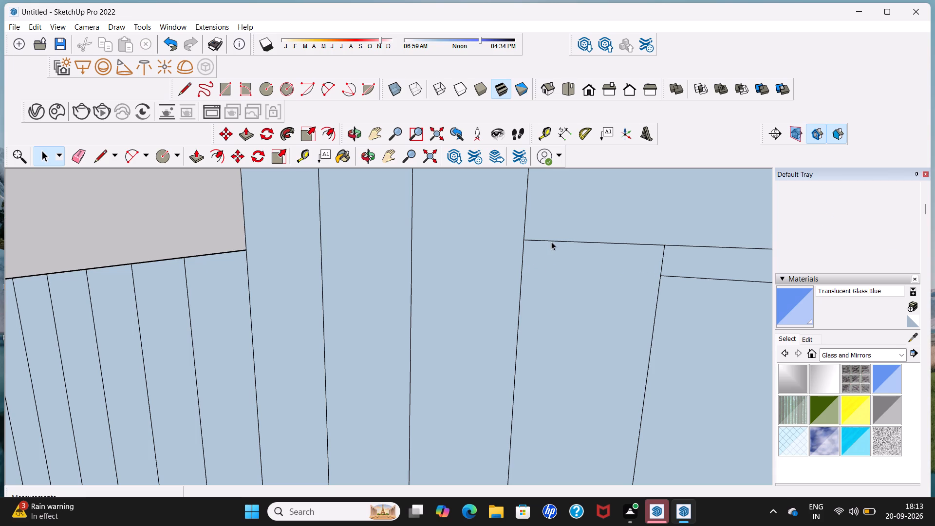
click(553, 241)
key(Delete)
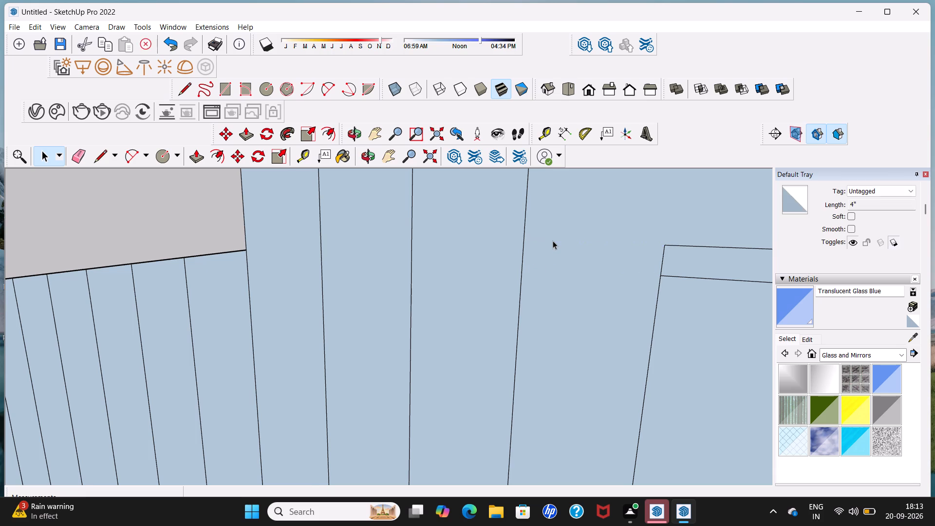
Delete the front edge left over from the shelf's right part.
scroll(553, 243, down, 20)
scroll(552, 263, up, 1)
scroll(552, 263, down, 6)
scroll(695, 263, up, 3)
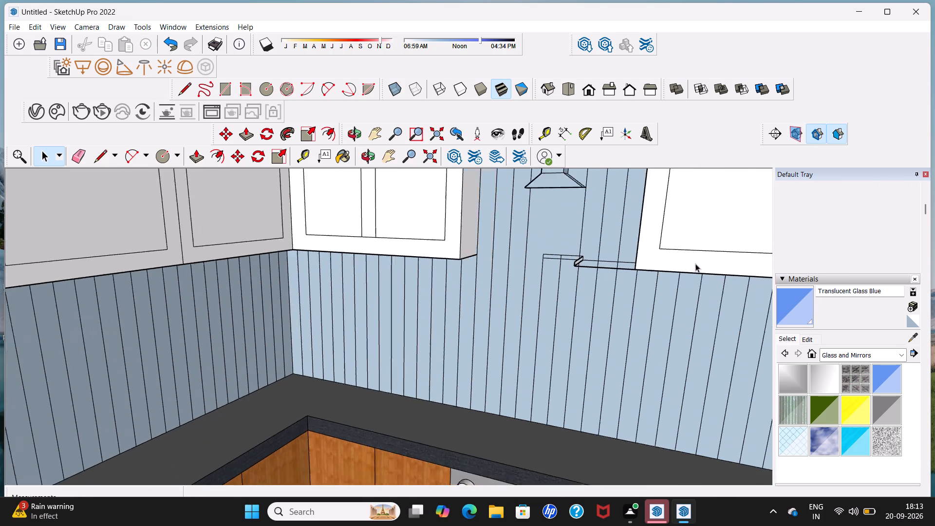
scroll(695, 263, up, 3)
scroll(581, 260, up, 3)
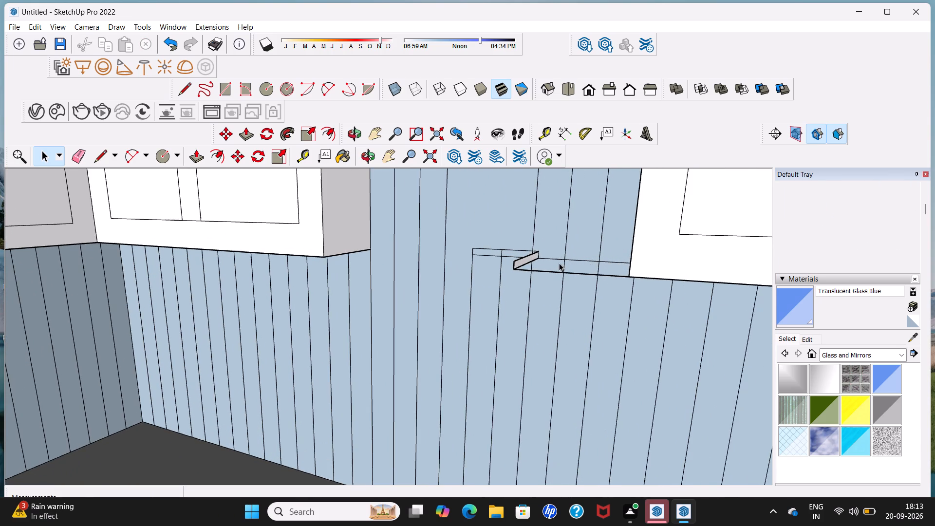
scroll(558, 280, up, 3)
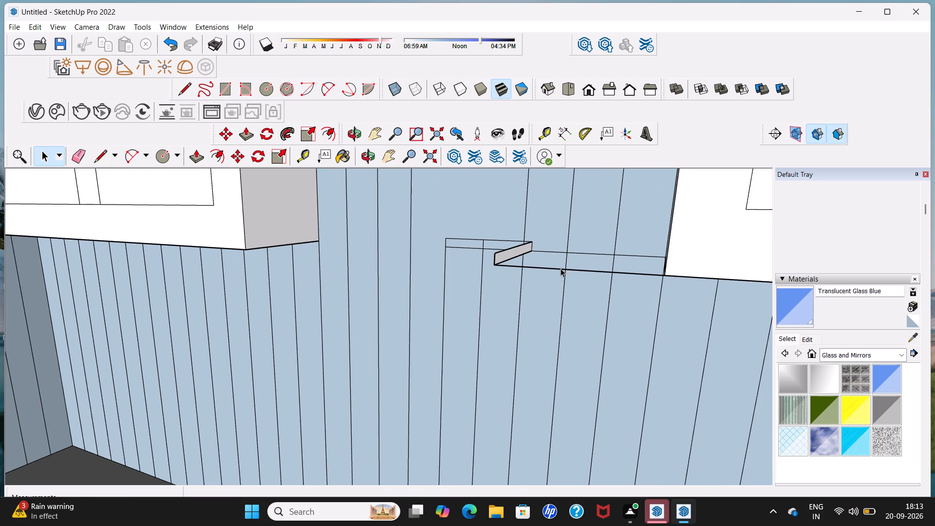
click(561, 268)
key(Delete)
Delete the three horizontal segments crossing the backsplash planks between the slanted shelf remnant and the adjacent right wall cabinet.
scroll(561, 267, up, 3)
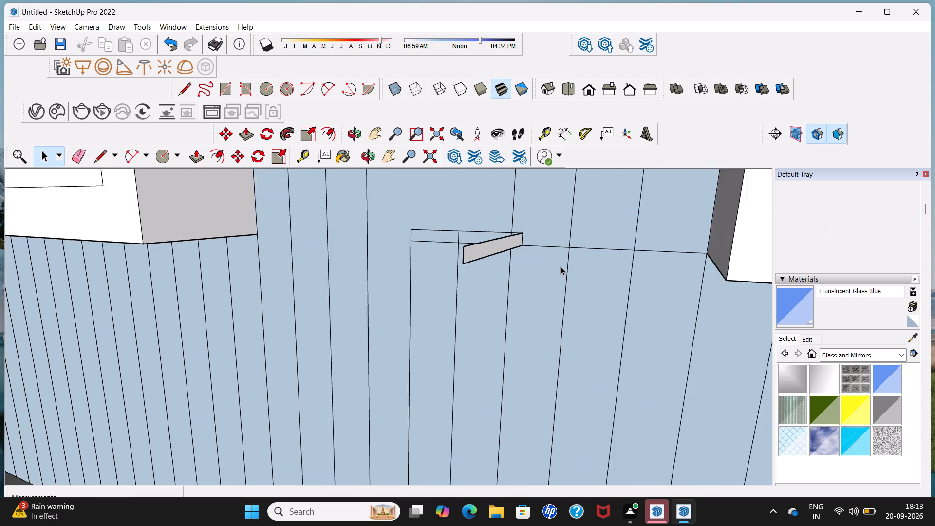
scroll(561, 266, up, 1)
click(589, 244)
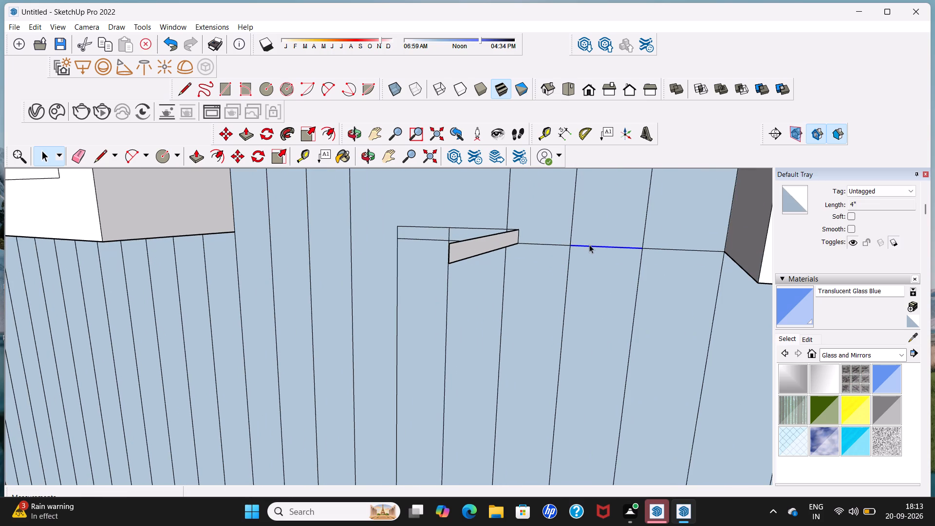
key(Delete)
click(650, 248)
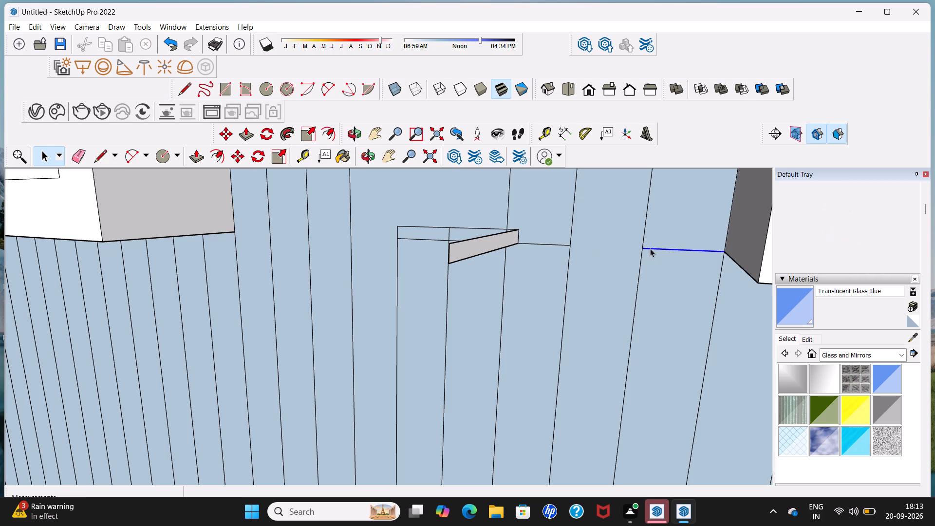
key(Delete)
scroll(556, 251, up, 5)
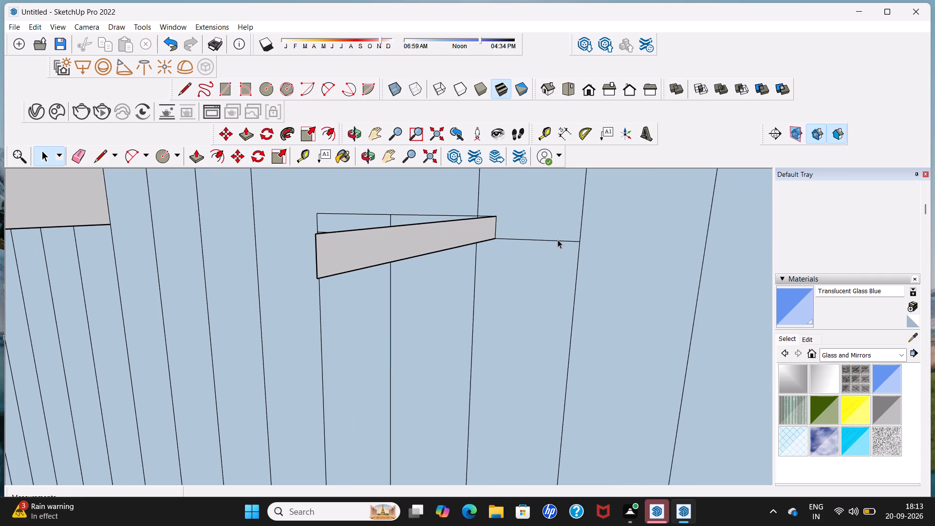
key(Delete)
click(559, 239)
key(Delete)
Delete the slanted shelf remnant's face and its lower, end and upper edges, plus the two lower horizontal wall segments beside its end.
click(459, 244)
key(Delete)
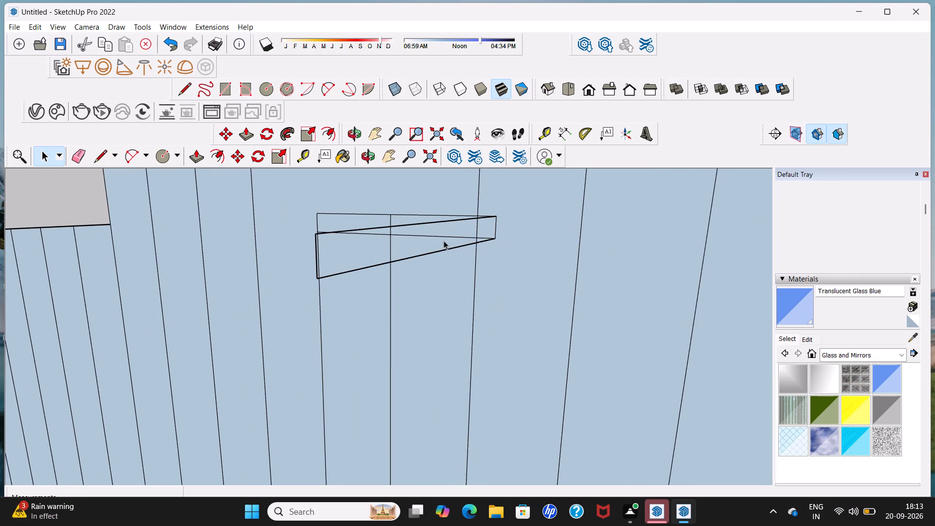
click(443, 250)
key(Delete)
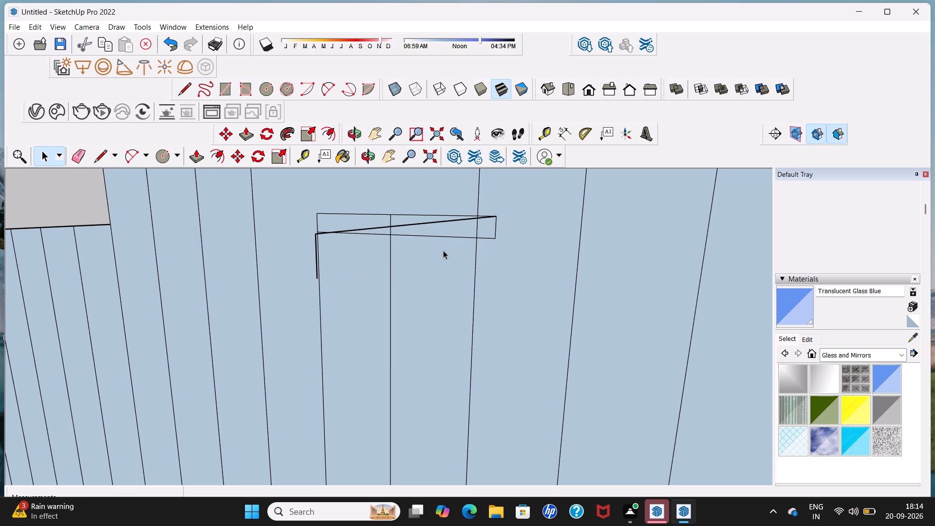
click(449, 236)
key(Delete)
click(489, 237)
key(Delete)
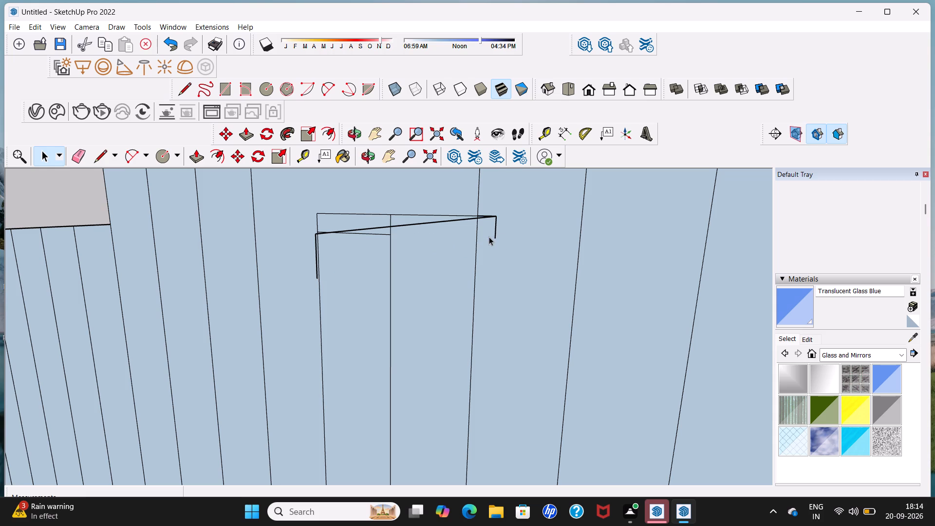
click(496, 233)
key(Delete)
click(432, 221)
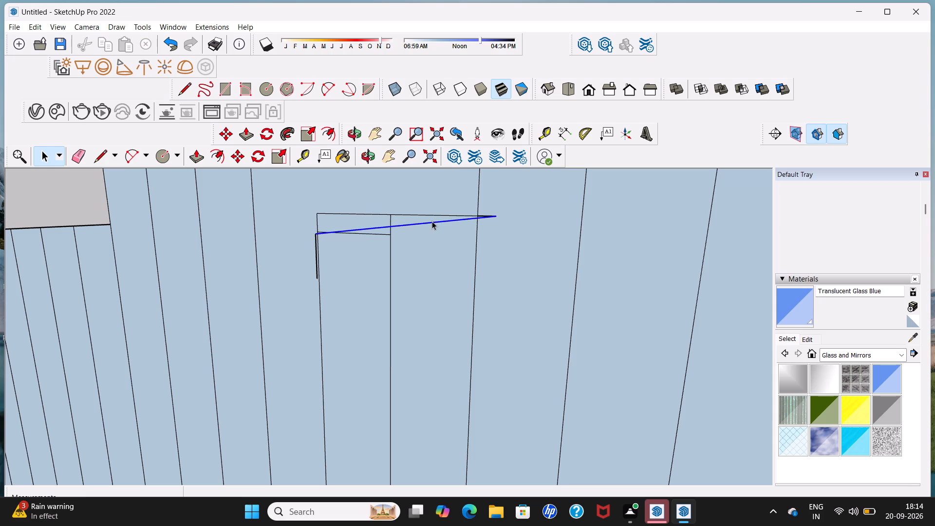
key(Delete)
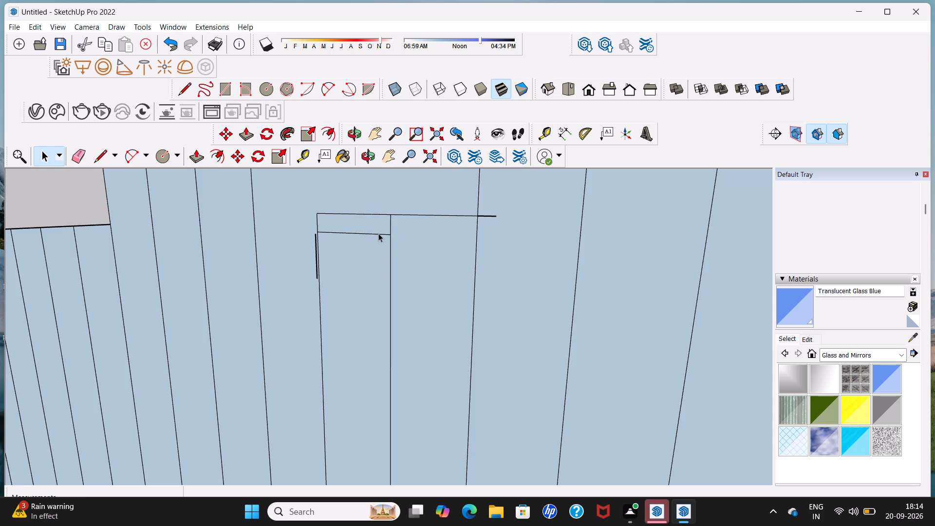
Delete the last lower horizontal segment, the detached vertical edge in front of the wall, and the short stub extending the upper line.
click(378, 233)
key(Delete)
scroll(315, 253, up, 4)
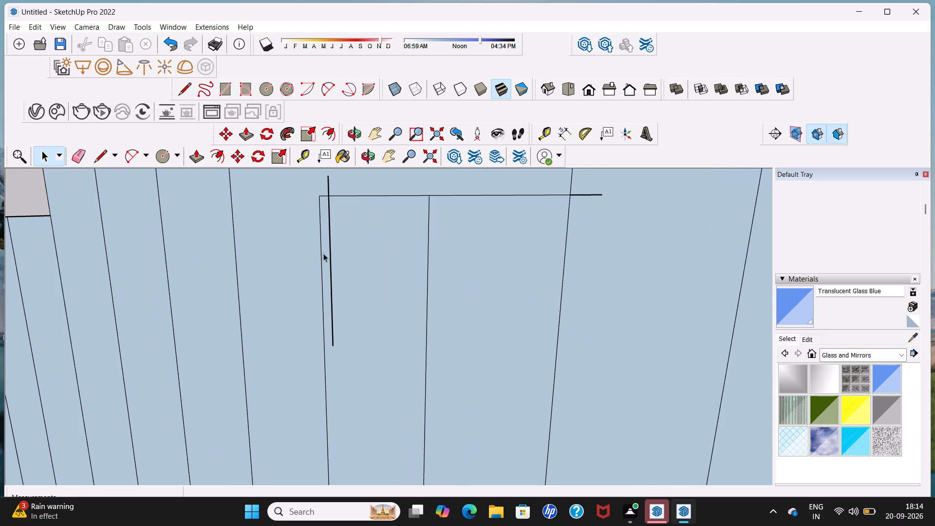
click(331, 253)
key(Delete)
scroll(333, 249, down, 12)
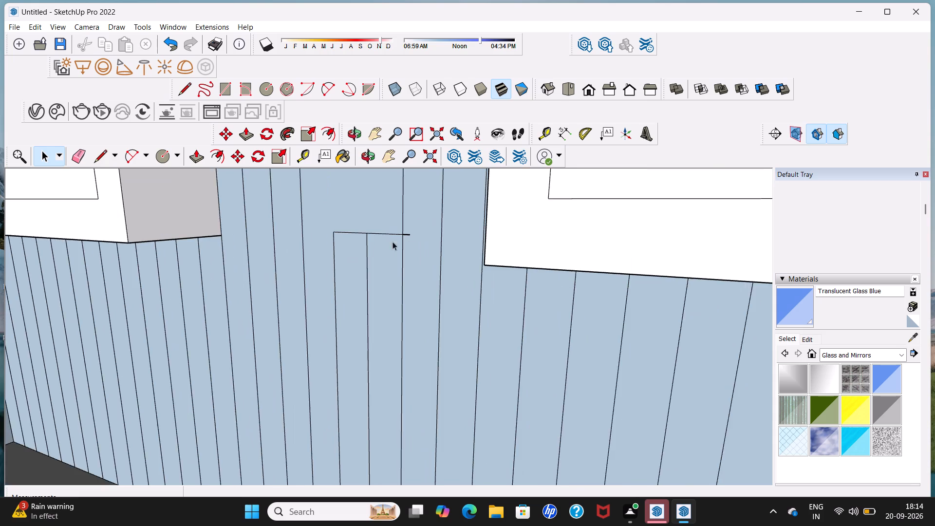
scroll(409, 240, up, 6)
click(407, 230)
key(Delete)
Place two vertical guides about 2' 11 1/8" long from the interrupted plank seams below the hood to the wall's top edge.
scroll(407, 230, down, 3)
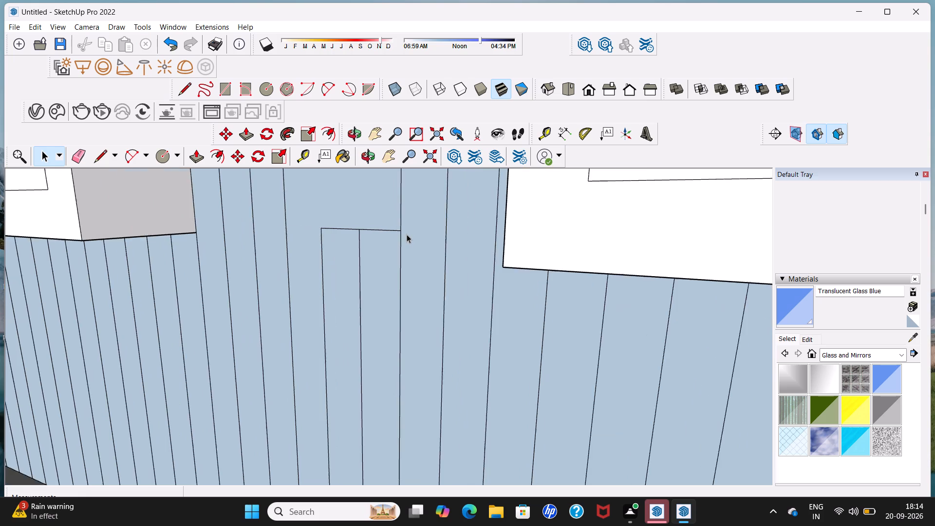
scroll(407, 234, down, 13)
scroll(386, 238, down, 10)
scroll(347, 242, down, 3)
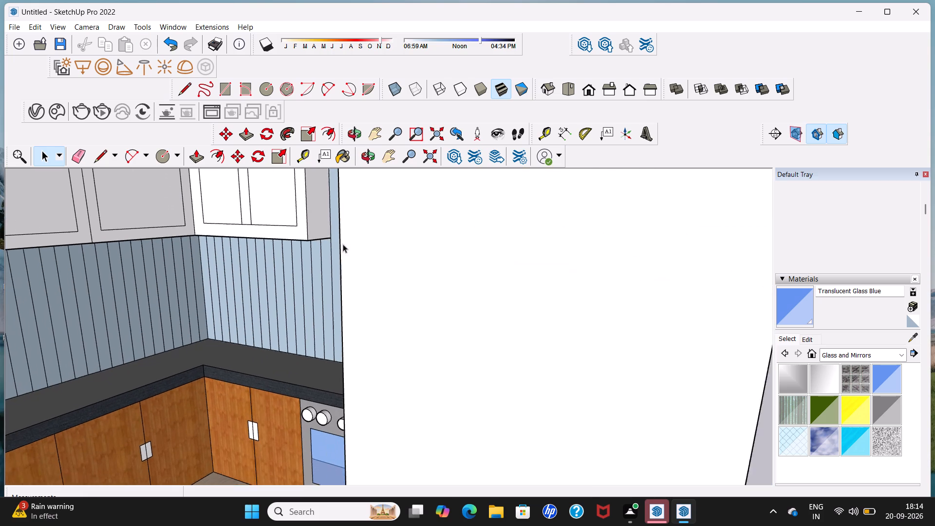
scroll(343, 244, down, 2)
middle_drag(303, 268, 419, 266)
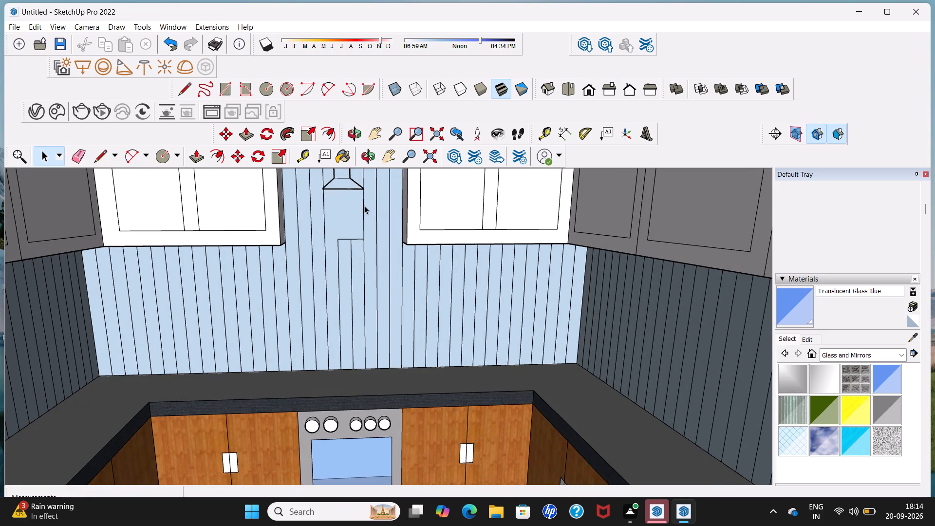
middle_drag(347, 199, 348, 219)
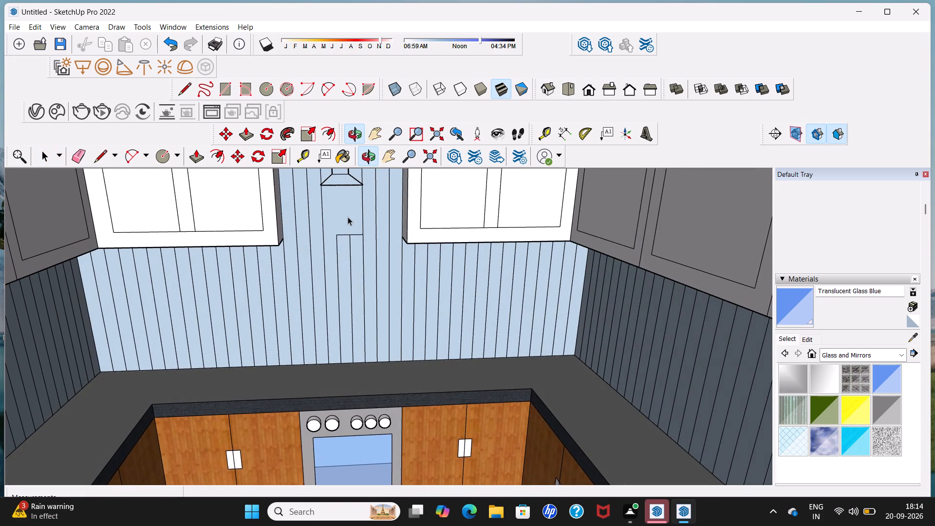
shift+middle_drag(348, 216, 329, 295)
scroll(329, 295, up, 3)
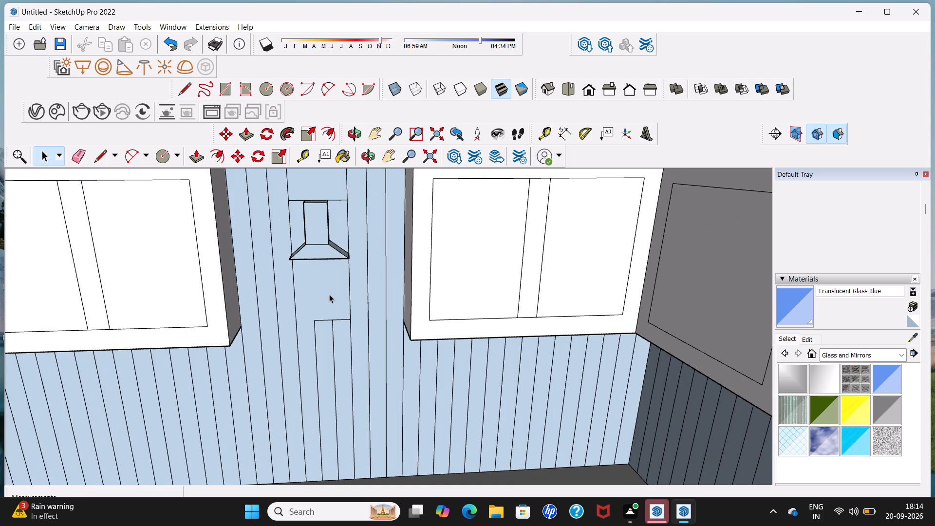
scroll(329, 291, down, 4)
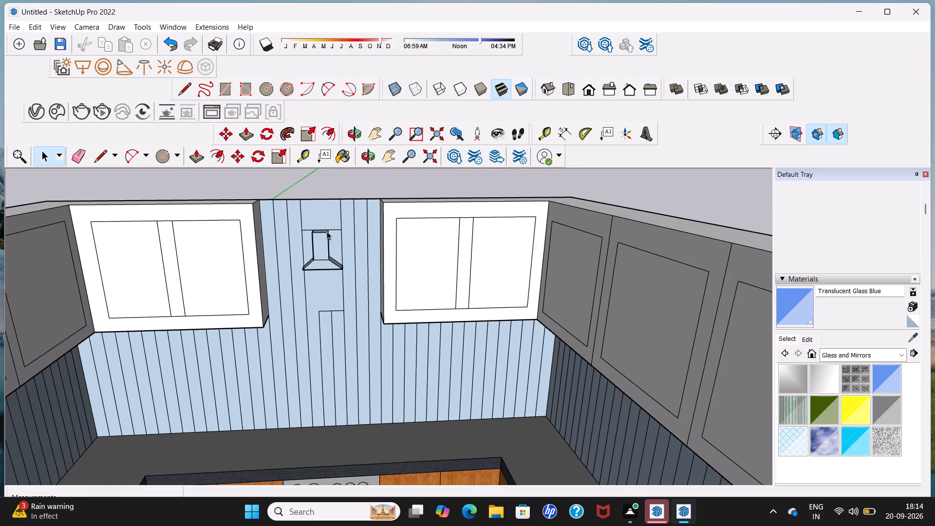
scroll(333, 234, up, 2)
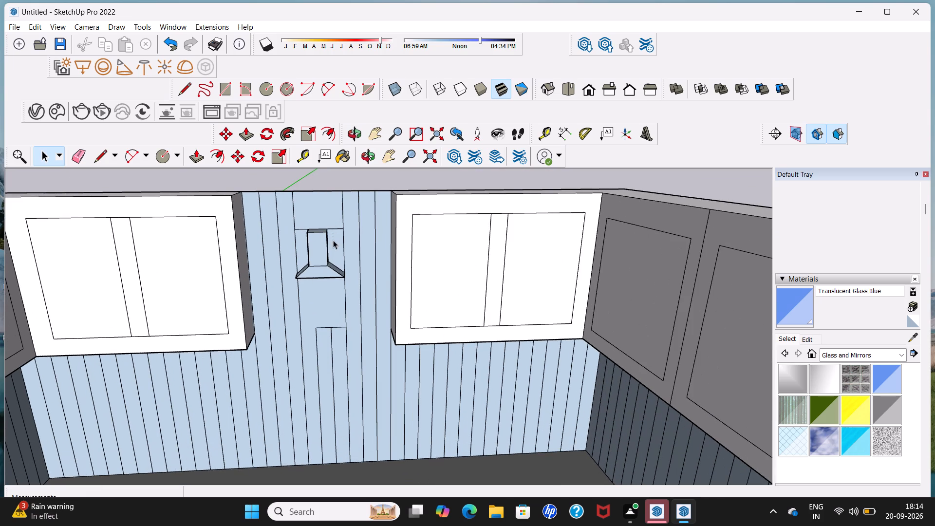
click(543, 133)
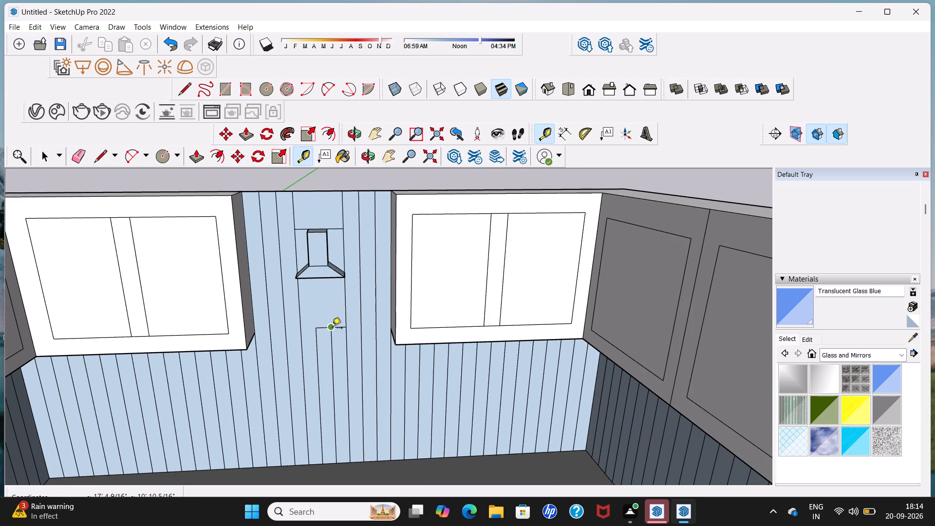
drag(332, 329, 333, 309)
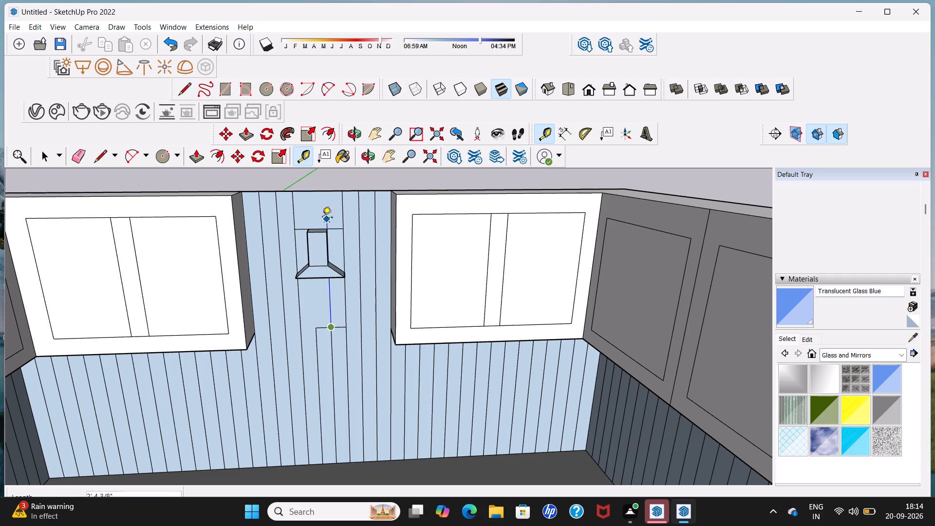
click(327, 193)
drag(315, 328, 316, 311)
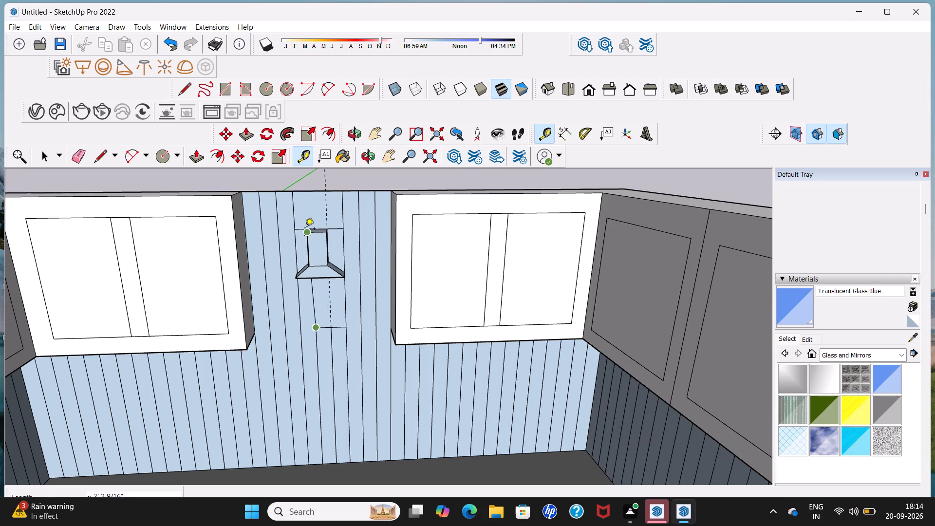
click(307, 191)
key(space)
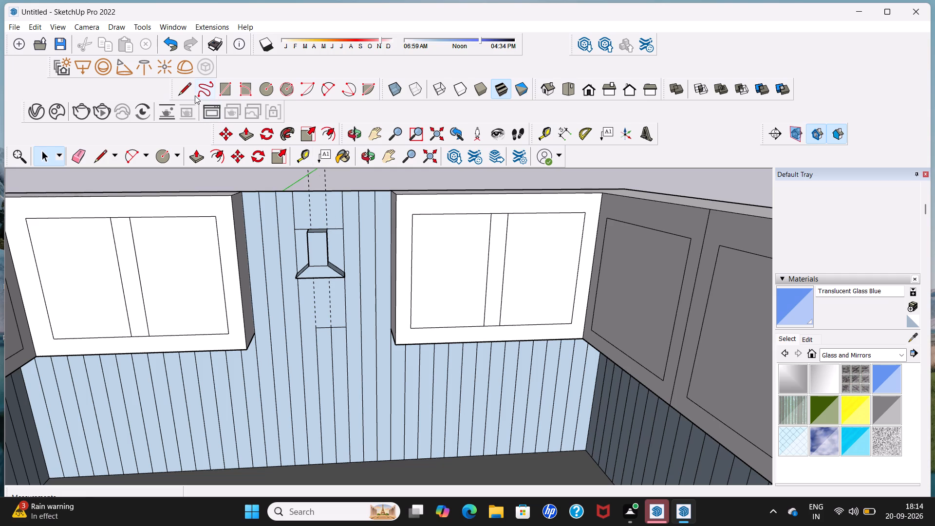
Draw a vertical plank line about 9 1/8" long along the right guide from the wall's top edge to the horizontal line above the hood.
click(181, 86)
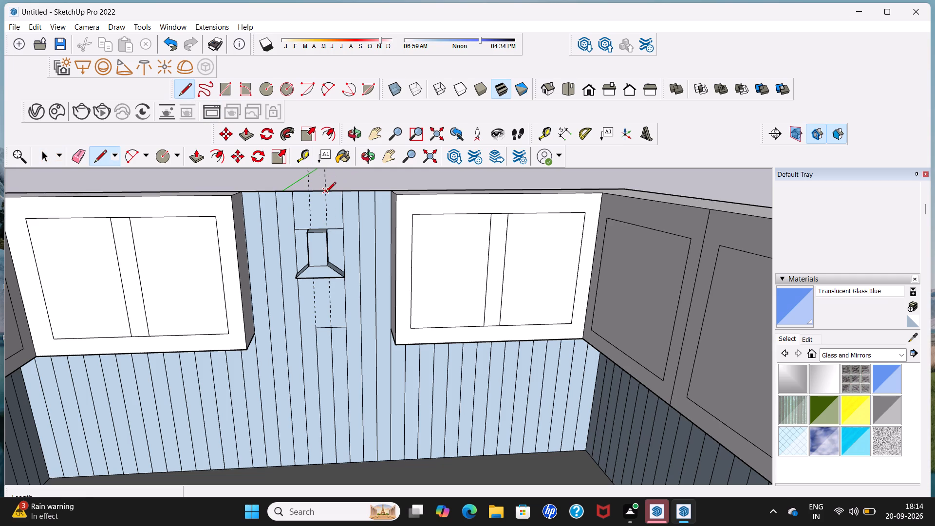
click(326, 193)
click(325, 227)
Draw the missing plank line along the right guide from the hood's underside down to the interrupted seam, undoing the stray slanted line.
middle_drag(329, 285, 335, 236)
middle_drag(332, 282, 341, 250)
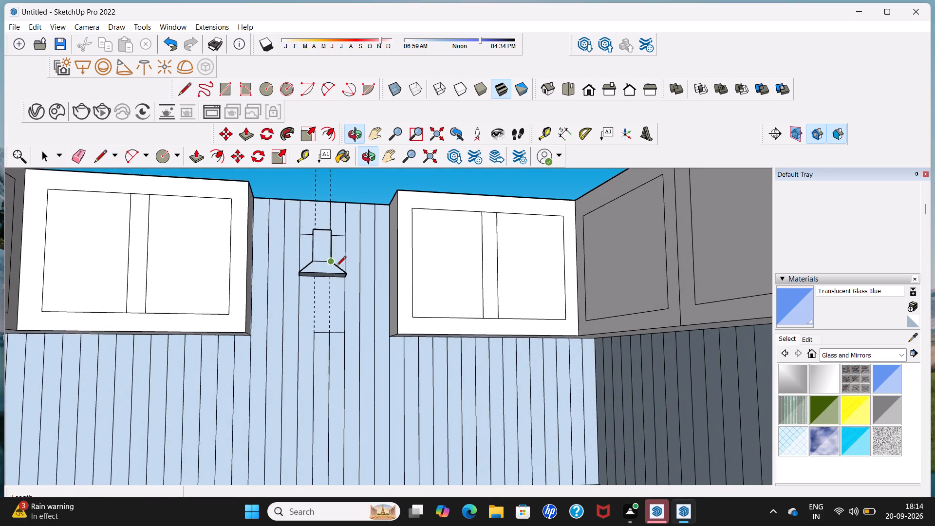
middle_drag(330, 289, 343, 253)
middle_drag(335, 294, 349, 261)
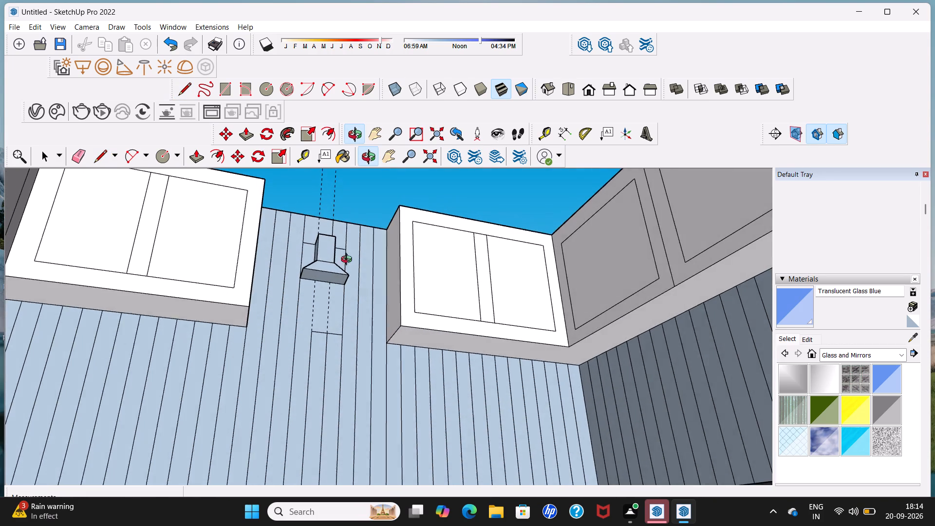
middle_drag(349, 261, 361, 253)
middle_drag(308, 300, 303, 301)
scroll(340, 308, up, 10)
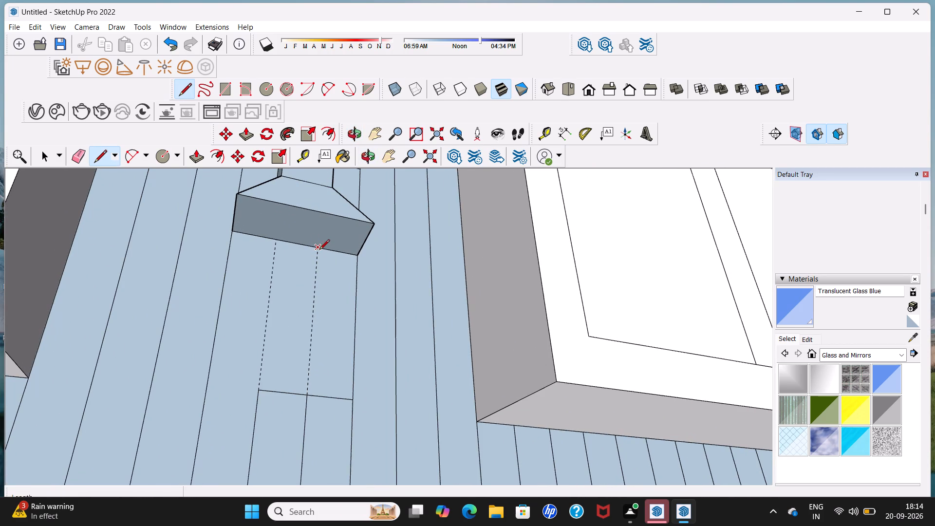
drag(319, 248, 310, 319)
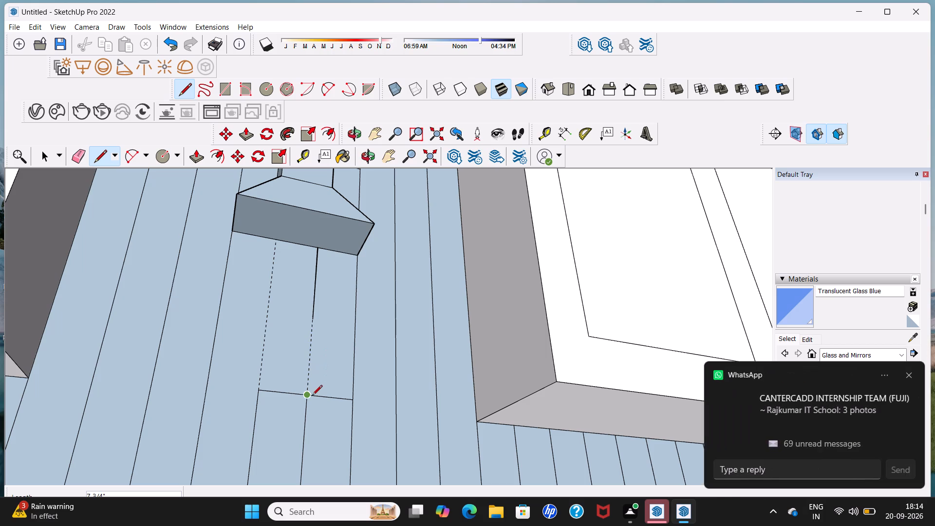
click(312, 389)
drag(307, 395, 314, 374)
key(ctrl+z)
drag(311, 321, 306, 330)
drag(309, 394, 309, 386)
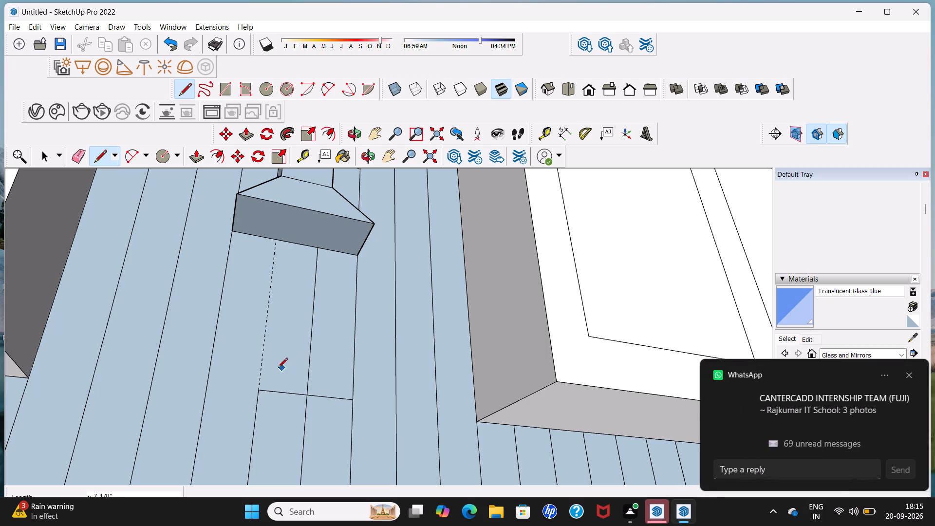
Draw the missing plank line about 1' 2 7/8" long along the left guide from the interrupted seam up to the hood's underside.
drag(257, 389, 264, 369)
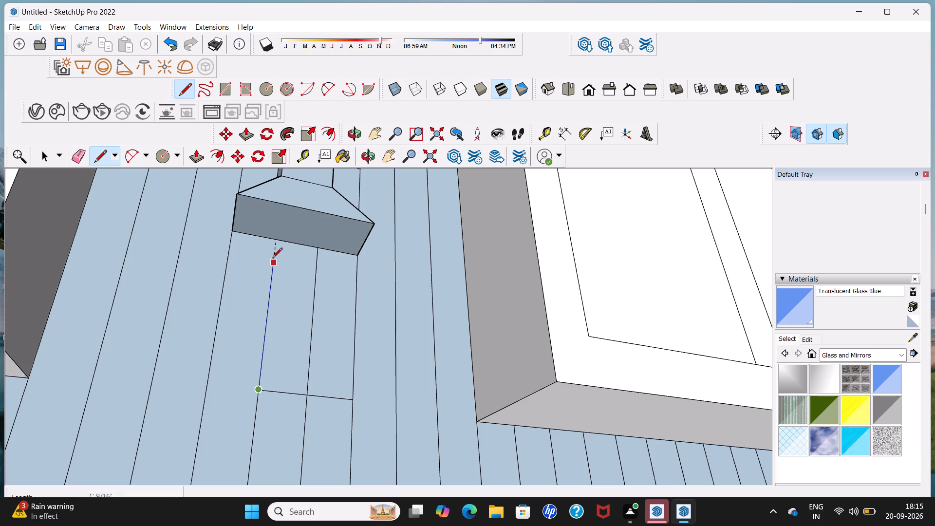
click(274, 244)
Draw the missing plank line along the left guide from the horizontal line above the hood up to the wall's top edge.
scroll(272, 257, down, 12)
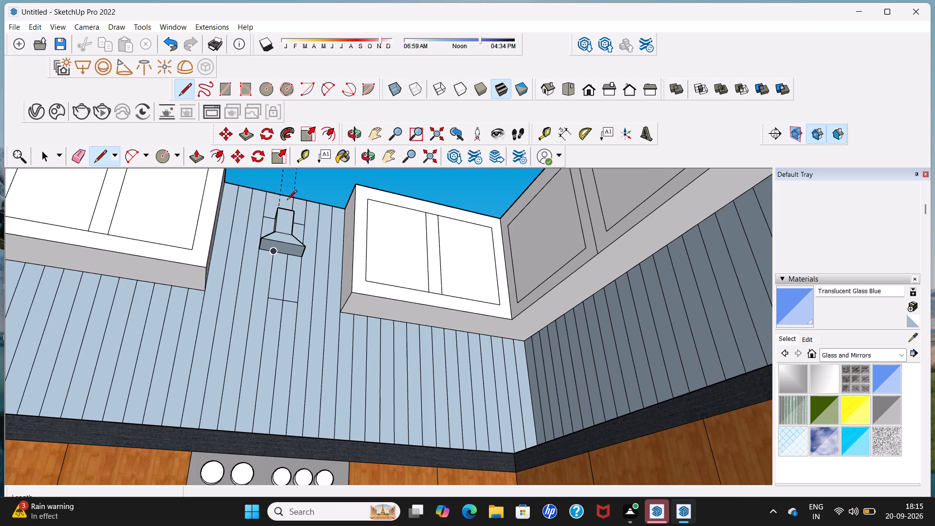
middle_drag(287, 201, 286, 251)
middle_drag(288, 197, 218, 489)
scroll(220, 476, up, 7)
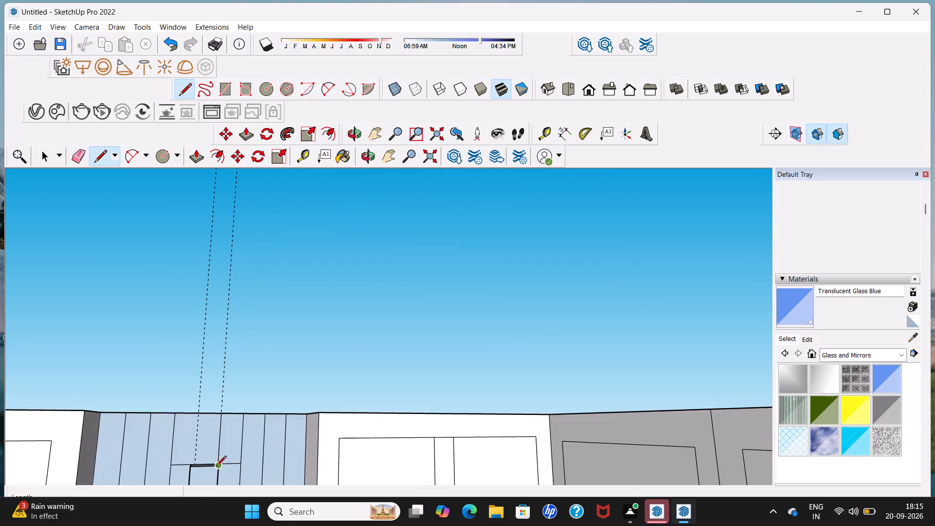
scroll(216, 467, up, 9)
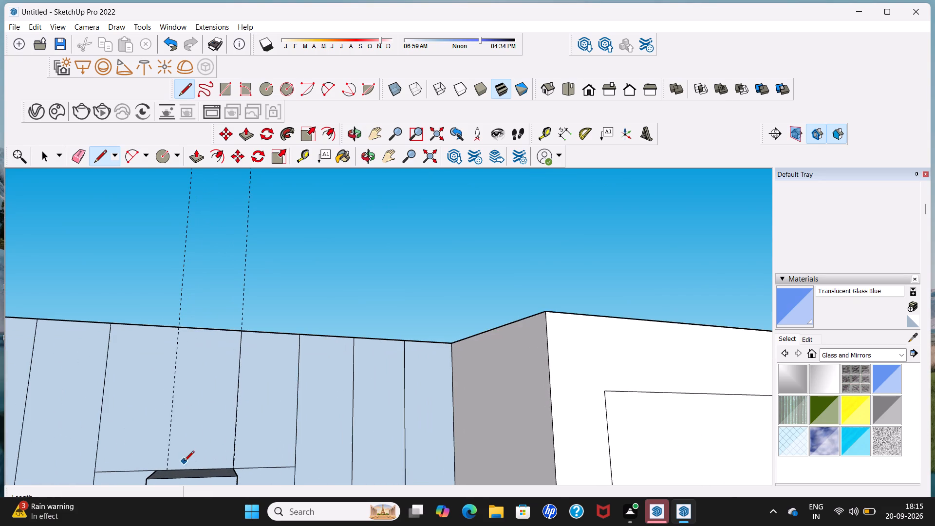
drag(166, 470, 167, 462)
click(180, 329)
Delete the two horizontal segments crossing the plank lines on the wall below the hood.
scroll(182, 333, up, 1)
scroll(183, 336, down, 16)
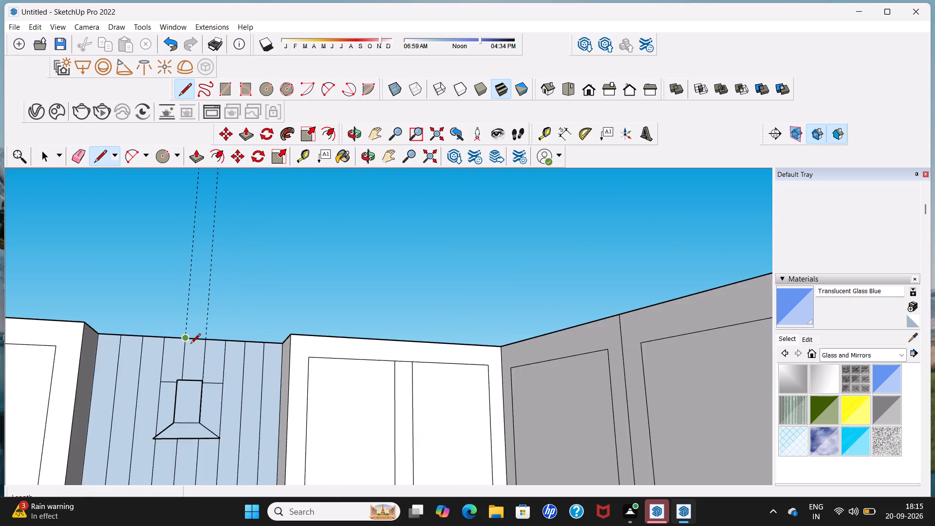
scroll(190, 344, down, 11)
key(space)
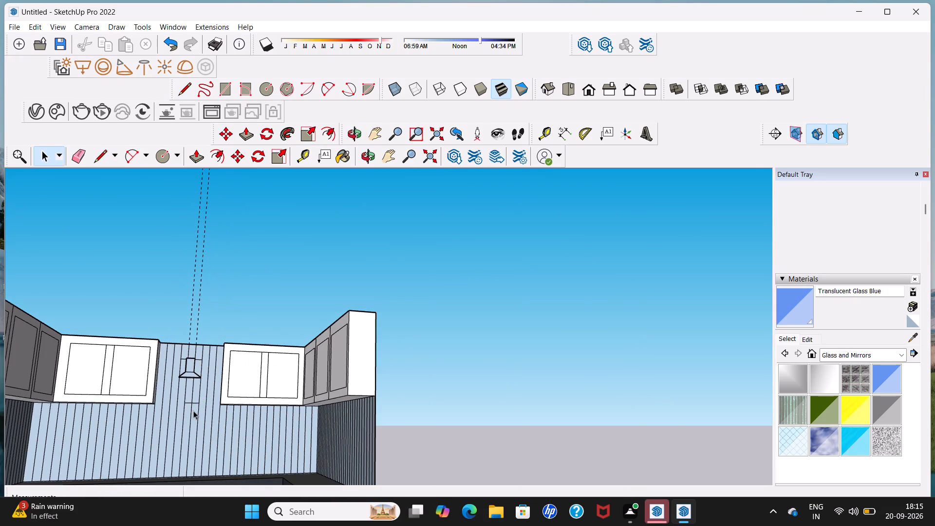
scroll(193, 410, up, 7)
click(200, 396)
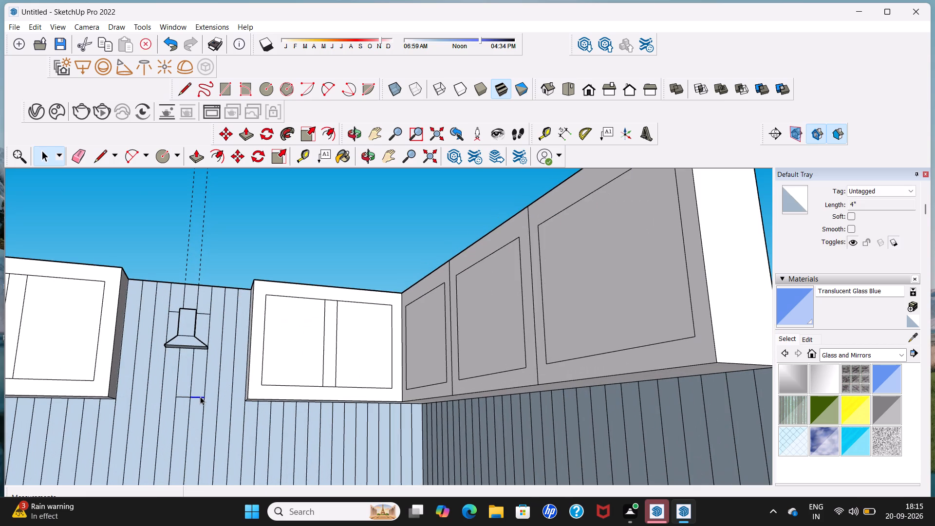
key(Delete)
scroll(171, 400, up, 5)
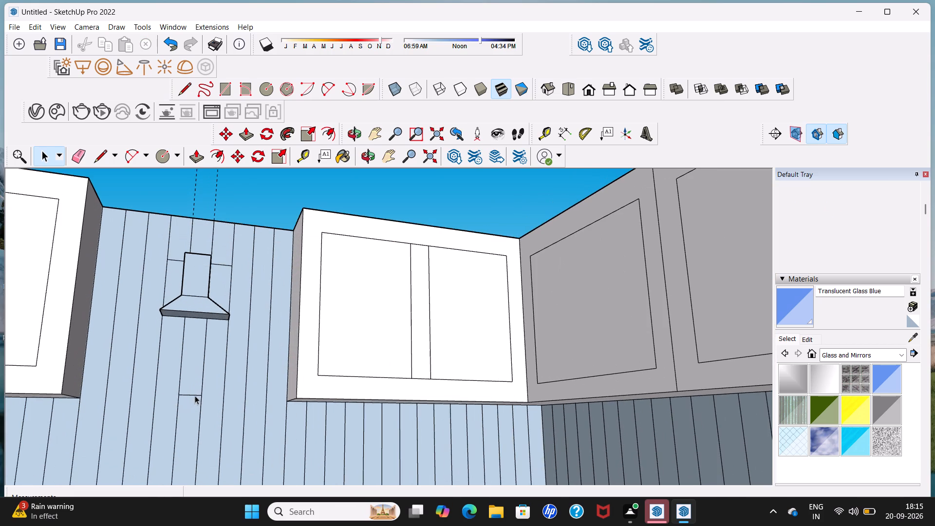
click(197, 393)
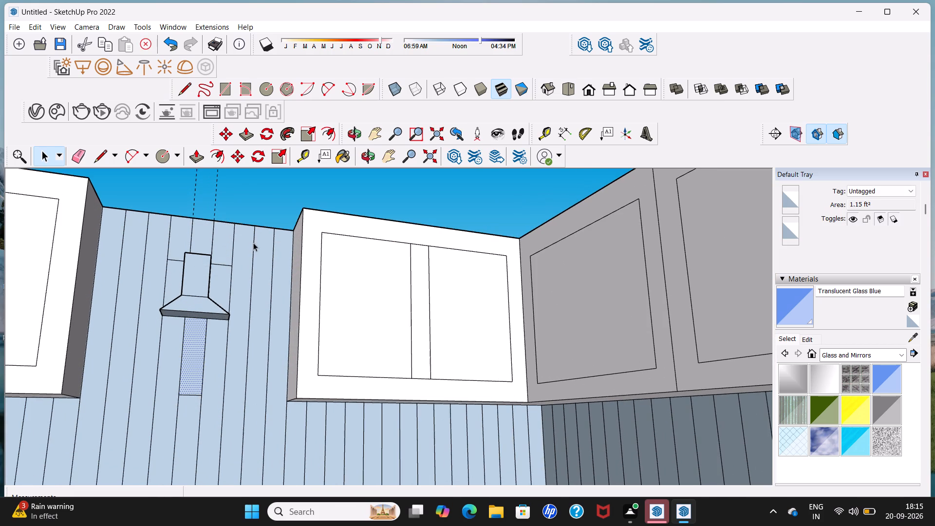
click(276, 198)
scroll(189, 395, up, 5)
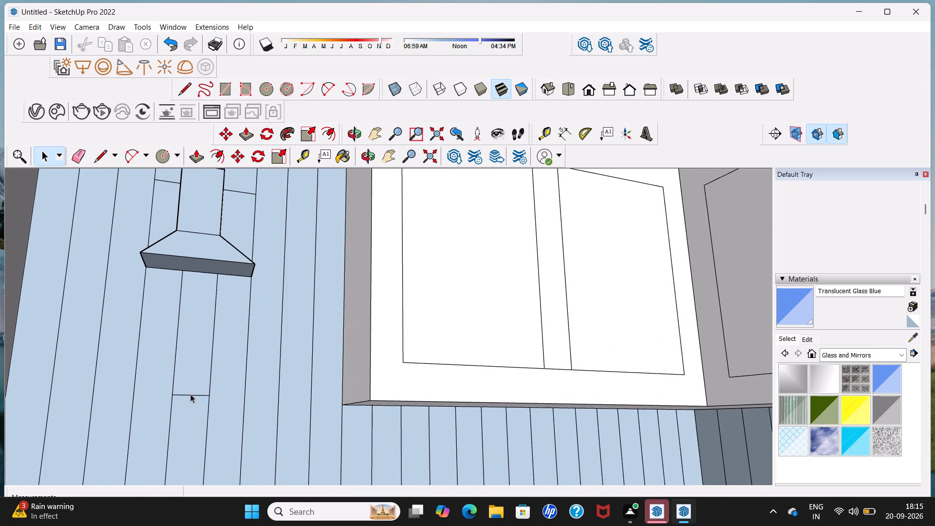
click(190, 394)
key(Delete)
Delete the two horizontal segments crossing the planks on either side of the hood's chimney.
scroll(232, 250, down, 8)
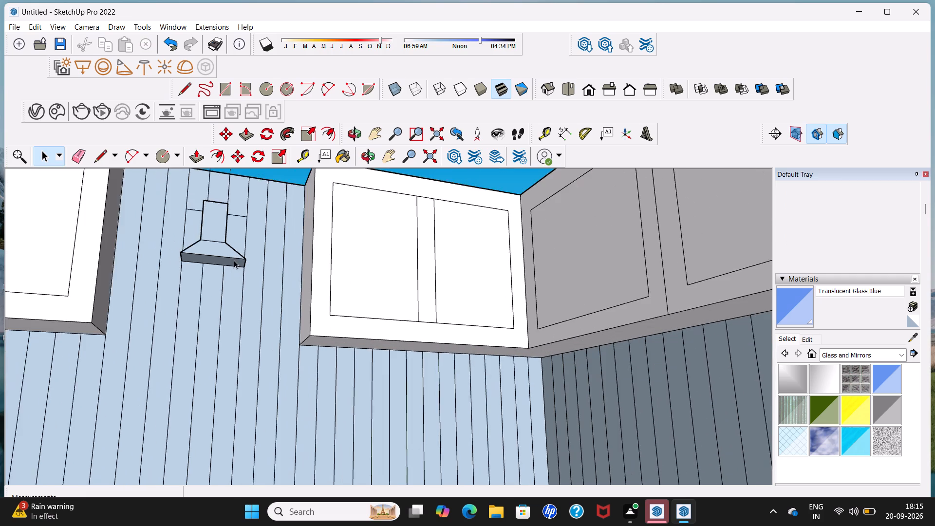
scroll(234, 260, down, 4)
scroll(241, 229, up, 6)
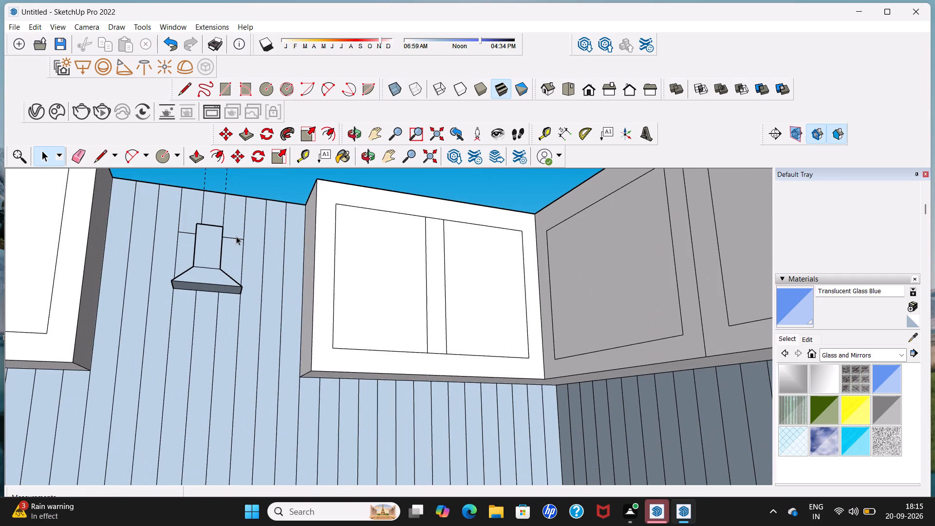
scroll(236, 238, up, 5)
click(236, 238)
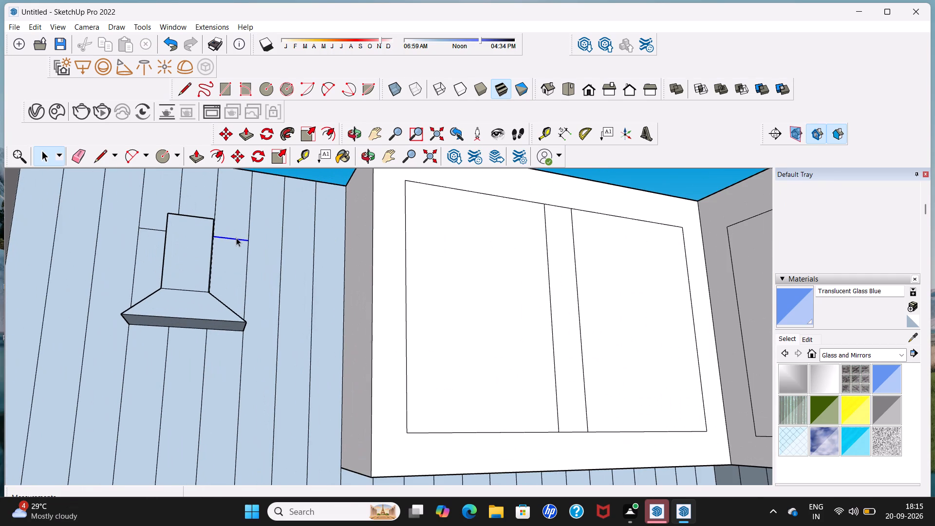
key(Delete)
scroll(155, 229, up, 4)
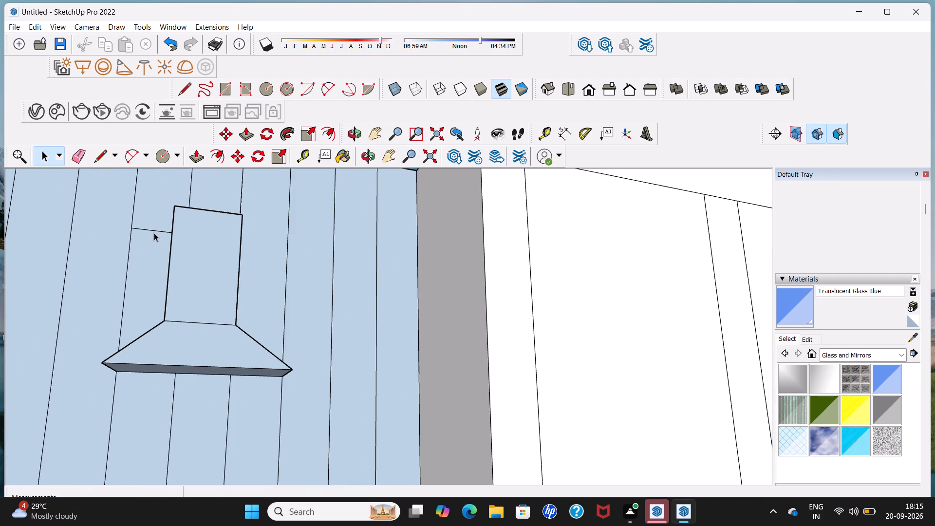
click(156, 229)
scroll(157, 229, down, 5)
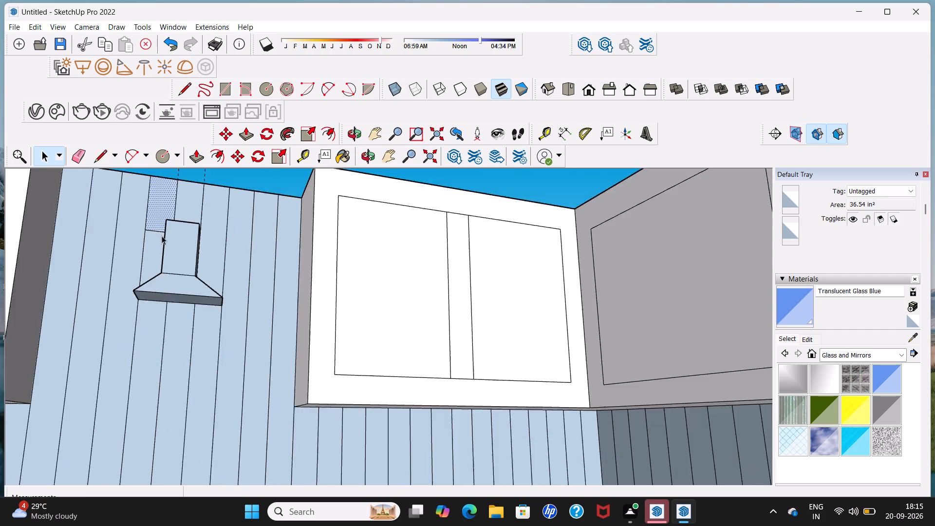
scroll(162, 236, down, 9)
click(233, 181)
scroll(168, 234, up, 5)
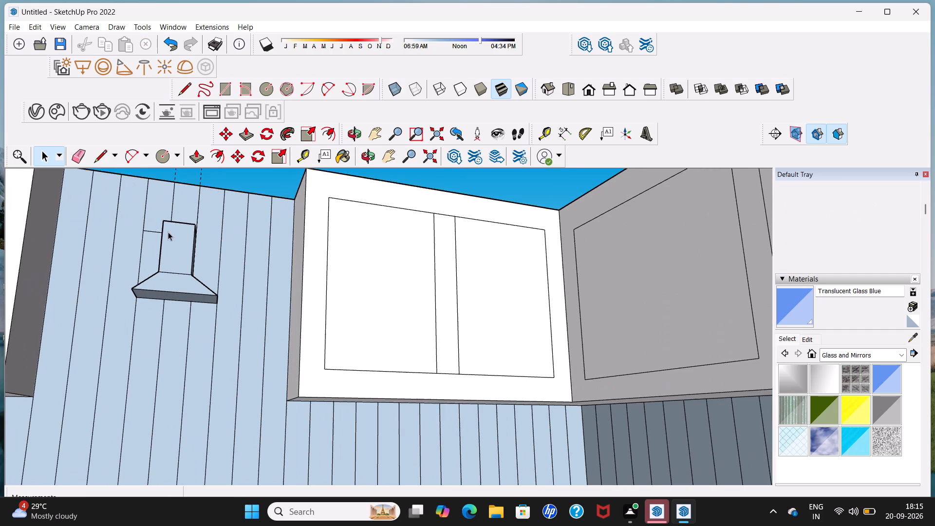
scroll(155, 231, up, 6)
click(155, 231)
key(Delete)
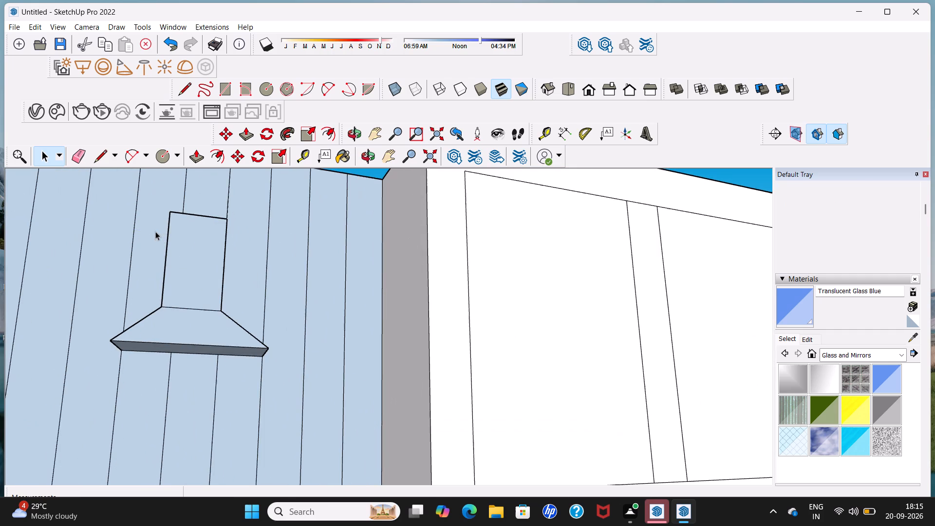
Erase the two vertical guides rising above the wall over the hood.
scroll(168, 214, down, 16)
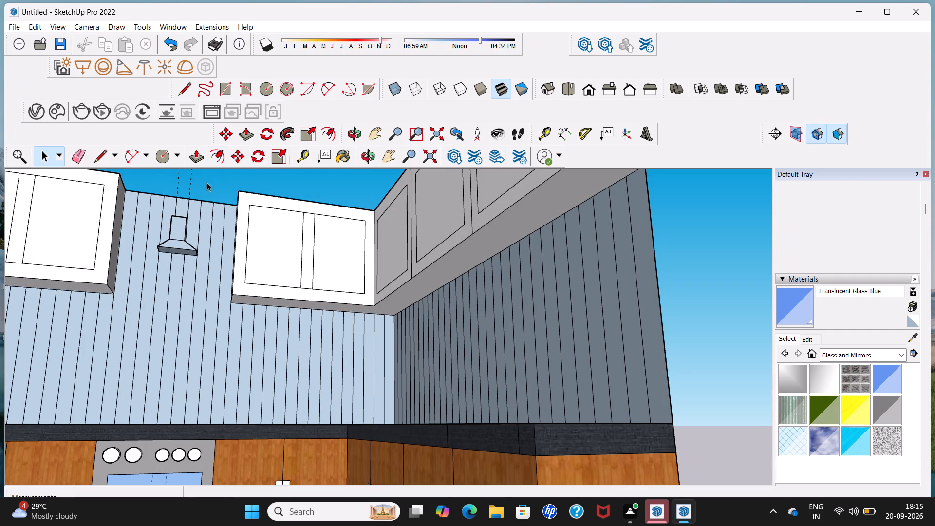
click(81, 152)
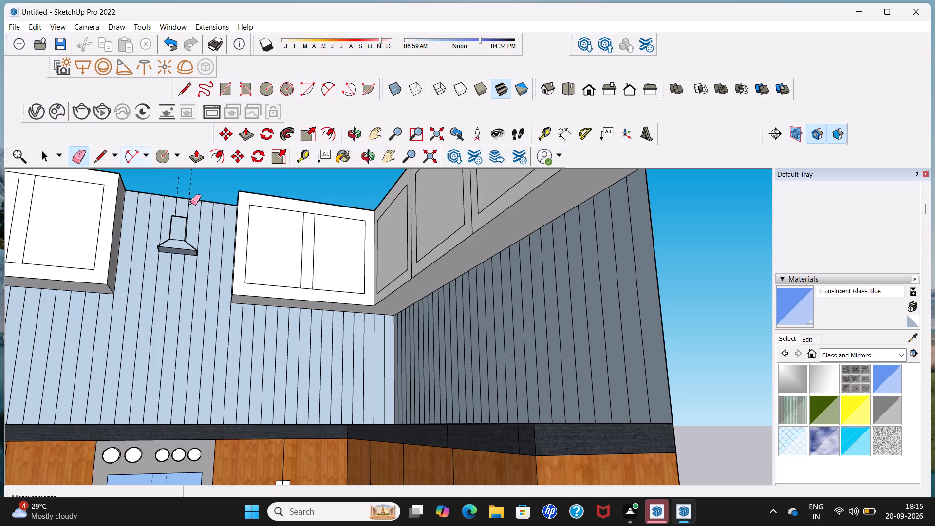
drag(175, 183, 206, 179)
Draw a line about 1' 10 15/16" long across the countertop from the backsplash to the front edge, near the oven's left side.
scroll(206, 179, down, 6)
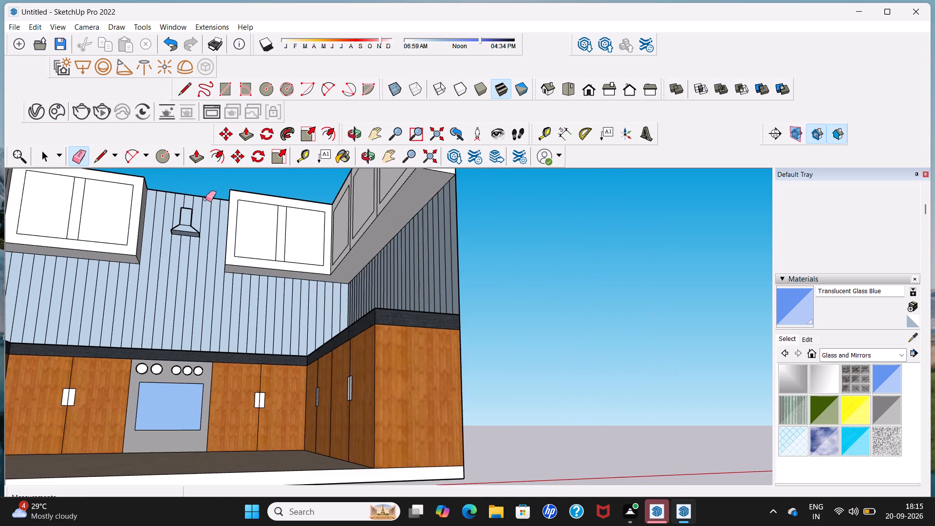
scroll(206, 199, down, 4)
middle_drag(144, 269, 157, 341)
scroll(160, 329, down, 1)
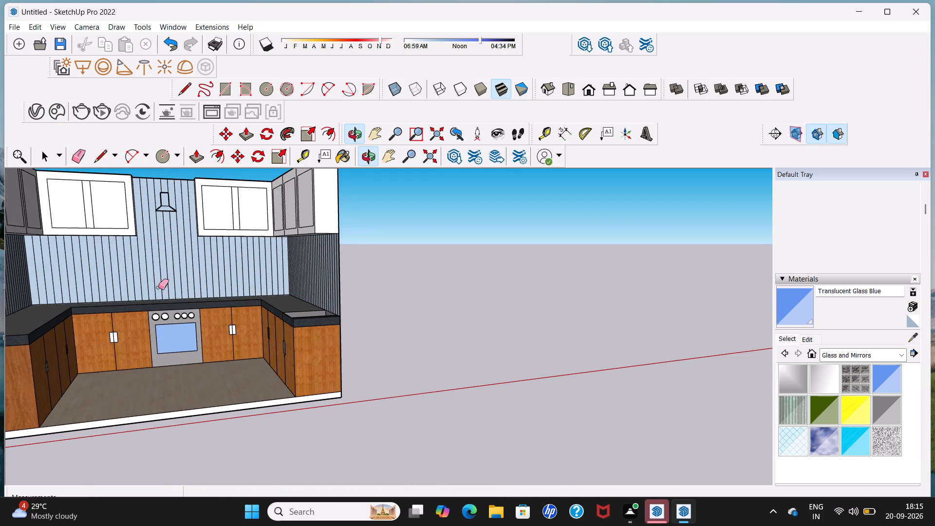
middle_drag(159, 285, 165, 357)
middle_drag(166, 284, 174, 353)
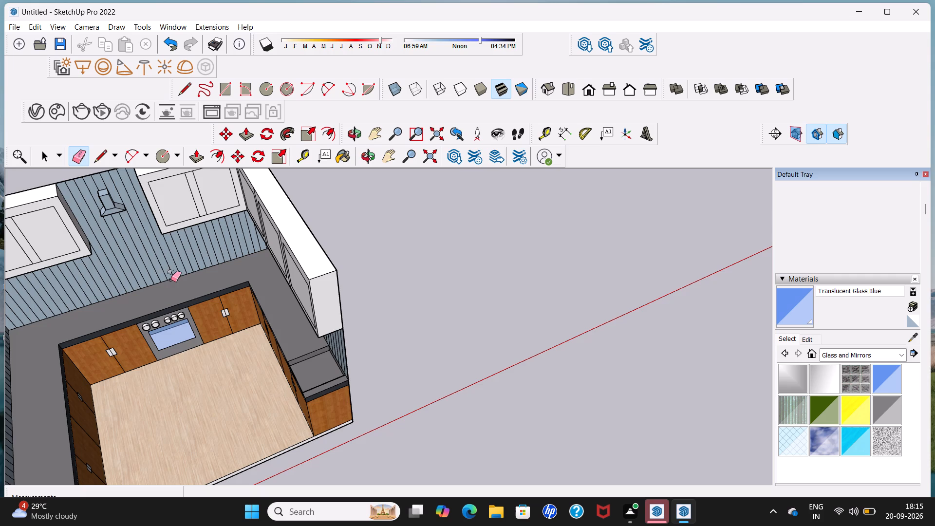
shift+middle_drag(171, 280, 369, 274)
middle_drag(369, 292, 280, 301)
scroll(333, 297, up, 10)
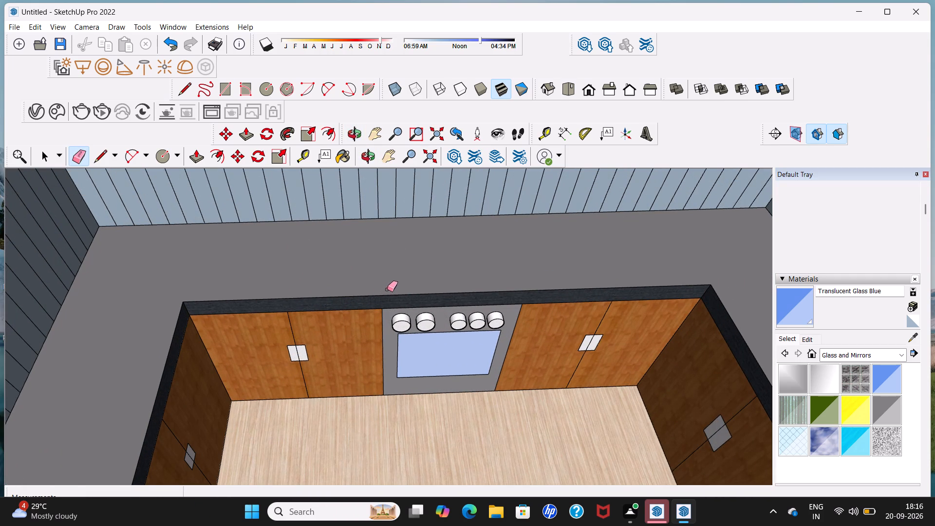
key(space)
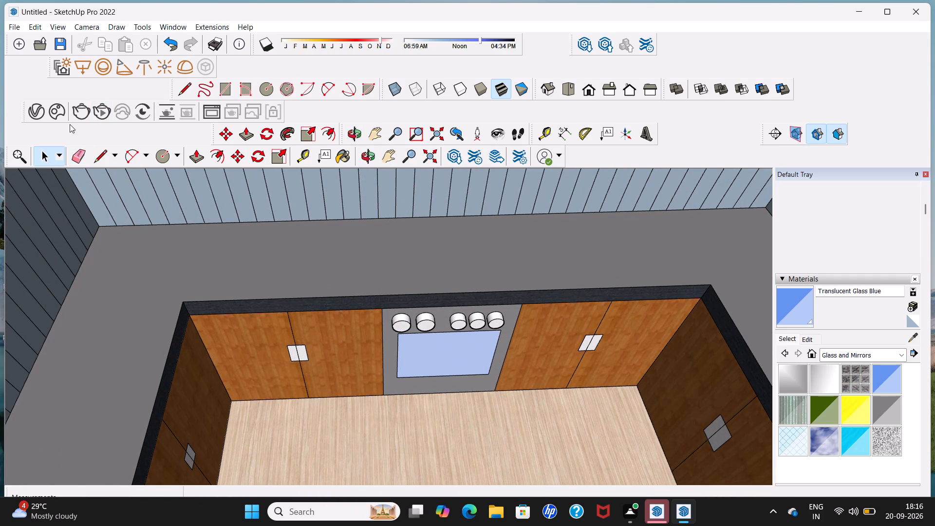
click(184, 95)
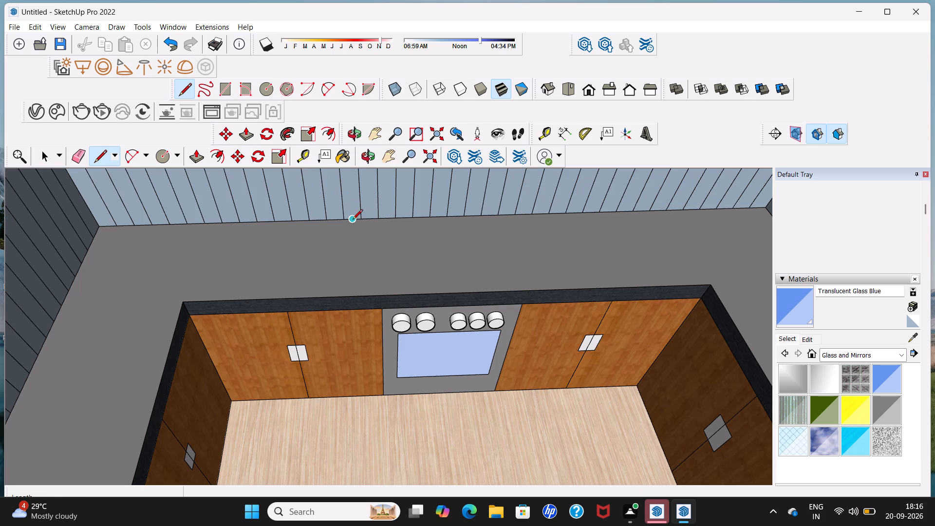
middle_drag(370, 216, 371, 223)
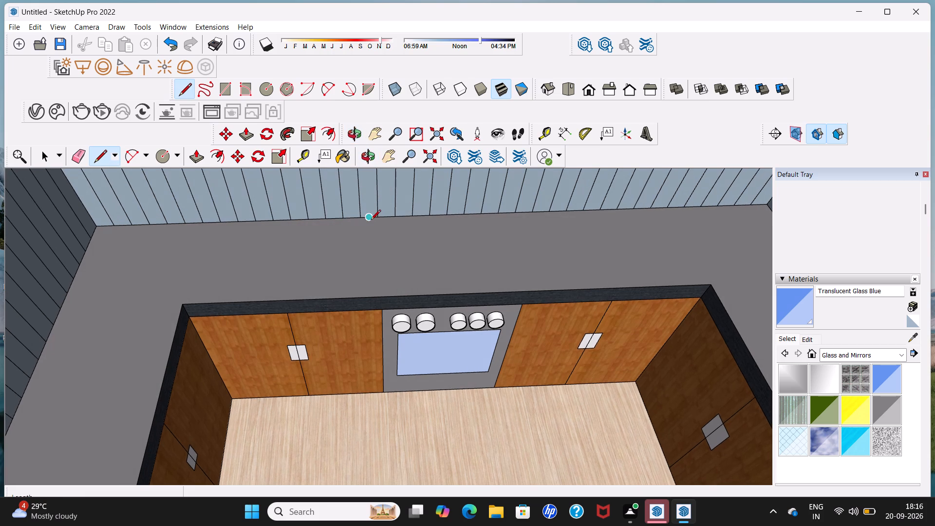
shift+middle_drag(371, 221, 332, 364)
shift+scroll(371, 221, down, 1)
shift+scroll(324, 389, up, 1)
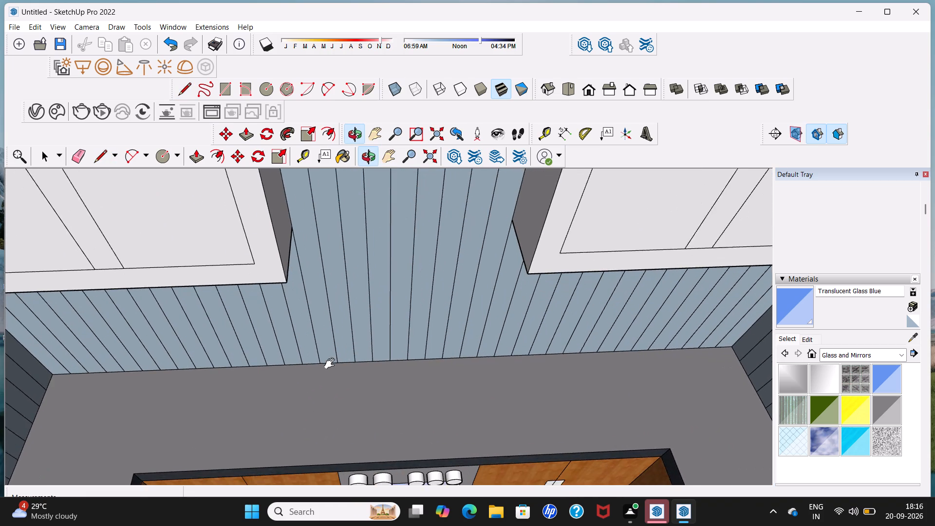
shift+middle_drag(332, 364, 334, 358)
click(341, 358)
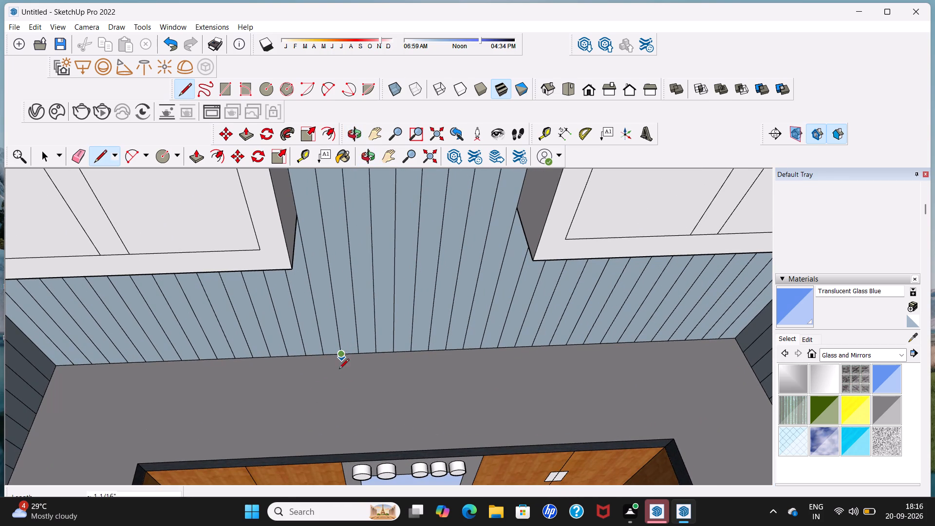
click(340, 454)
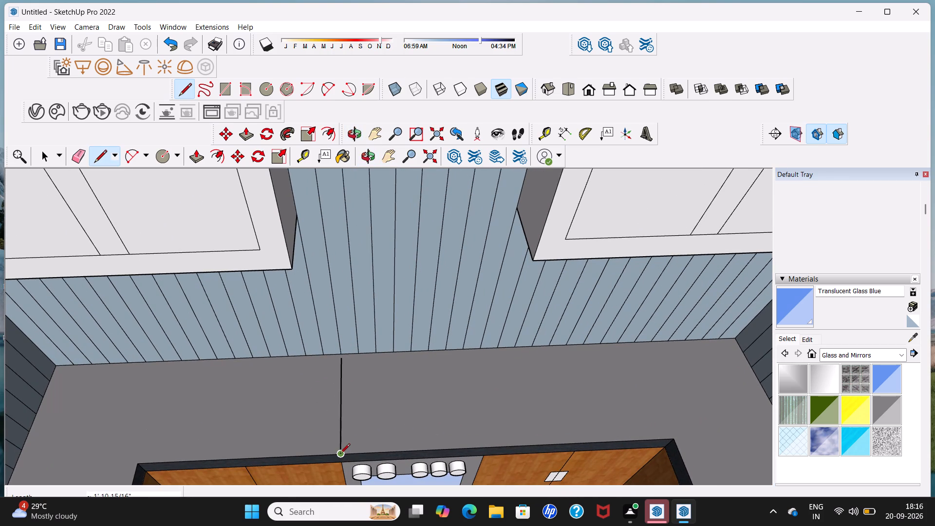
Draw a second line about 2' 1/8" long across the countertop from the backsplash to the front edge, near the oven's right side.
drag(486, 446, 486, 437)
drag(480, 352, 479, 357)
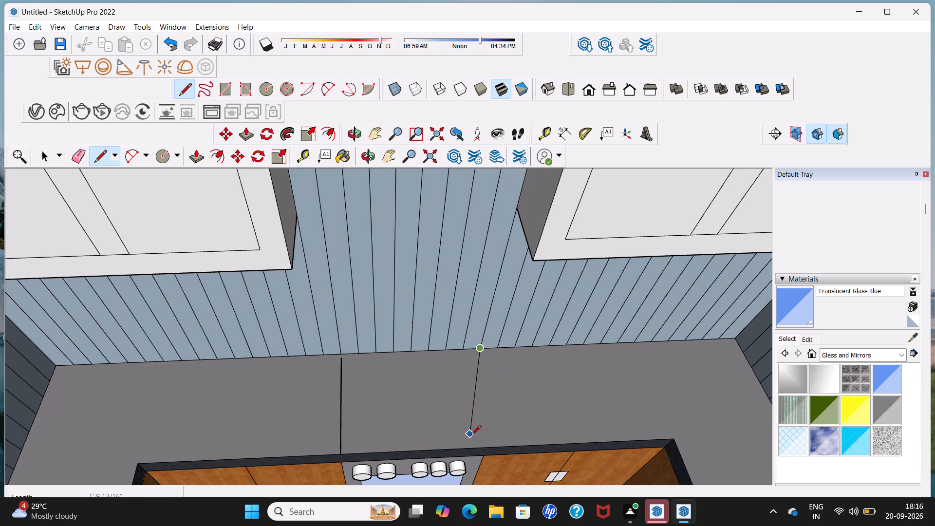
click(487, 444)
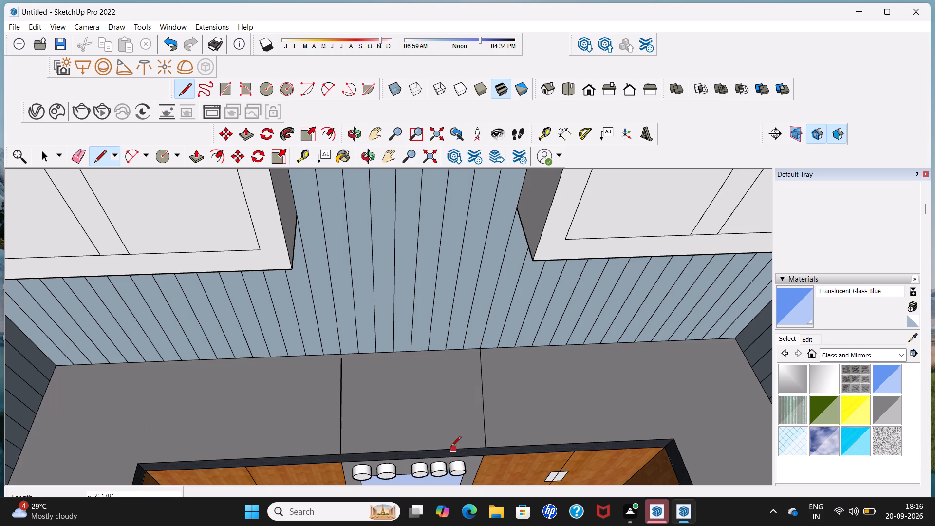
Draw a short line closing the gap between the backsplash and the countertop line near the oven's left side.
scroll(342, 354, up, 7)
click(342, 353)
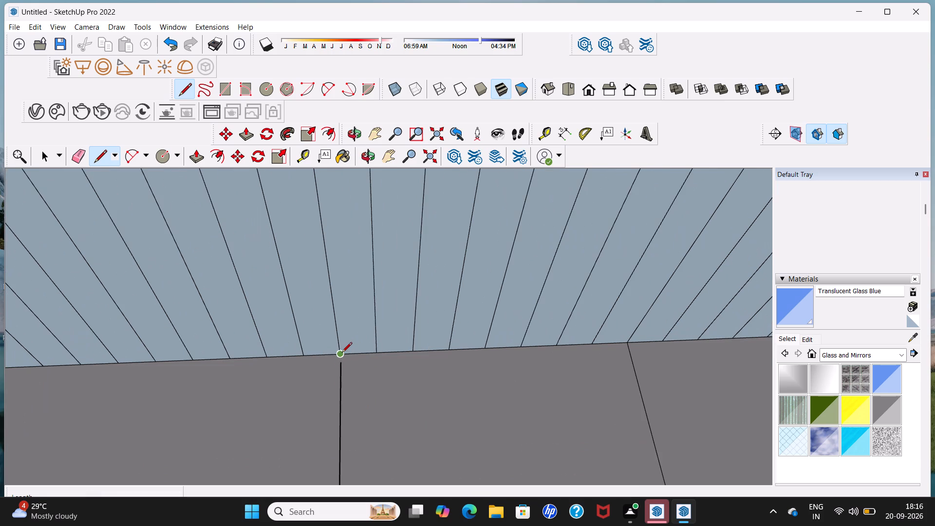
click(341, 361)
scroll(341, 361, down, 15)
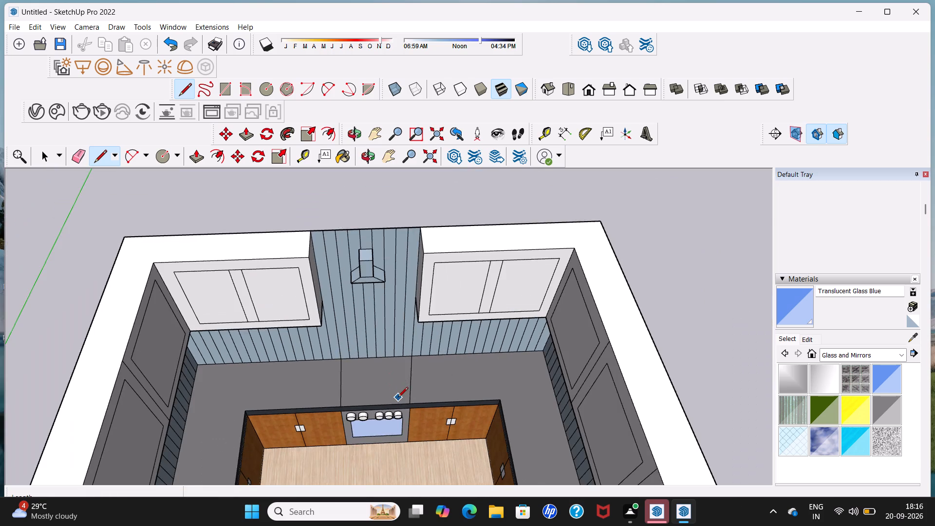
scroll(398, 398, up, 12)
key(space)
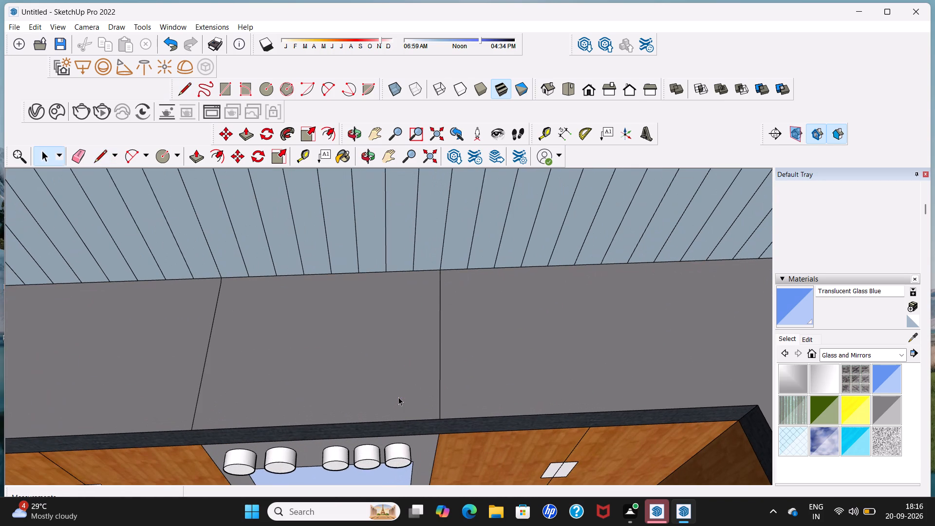
Push/Pull the countertop section above the oven up by about 1/4".
middle_drag(361, 448, 387, 347)
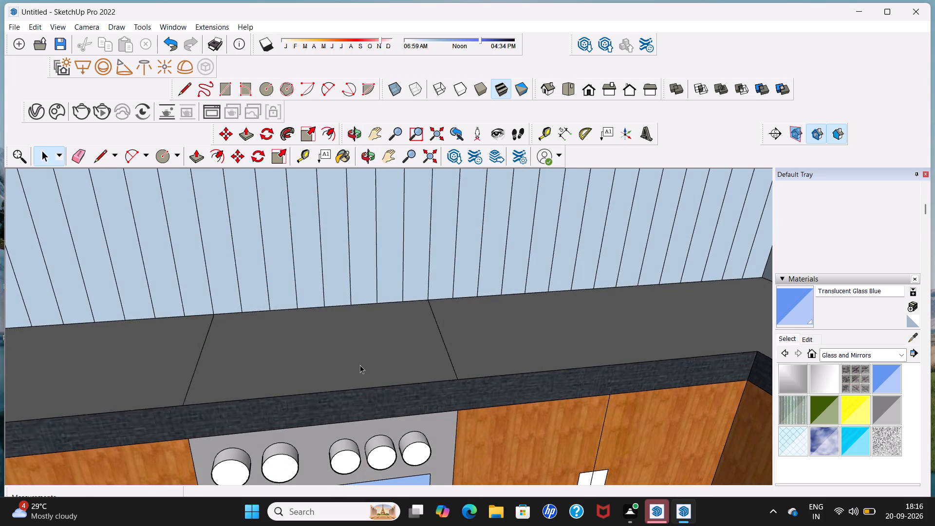
scroll(360, 365, up, 2)
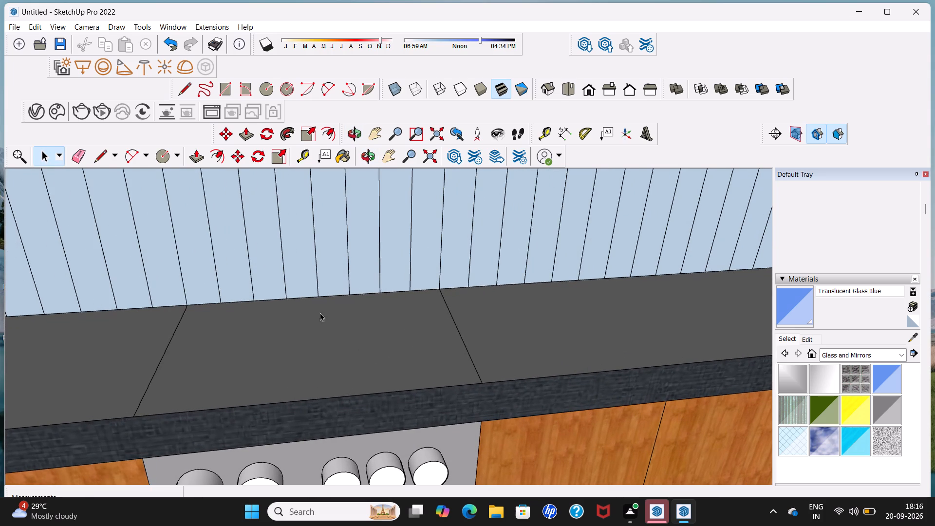
click(245, 134)
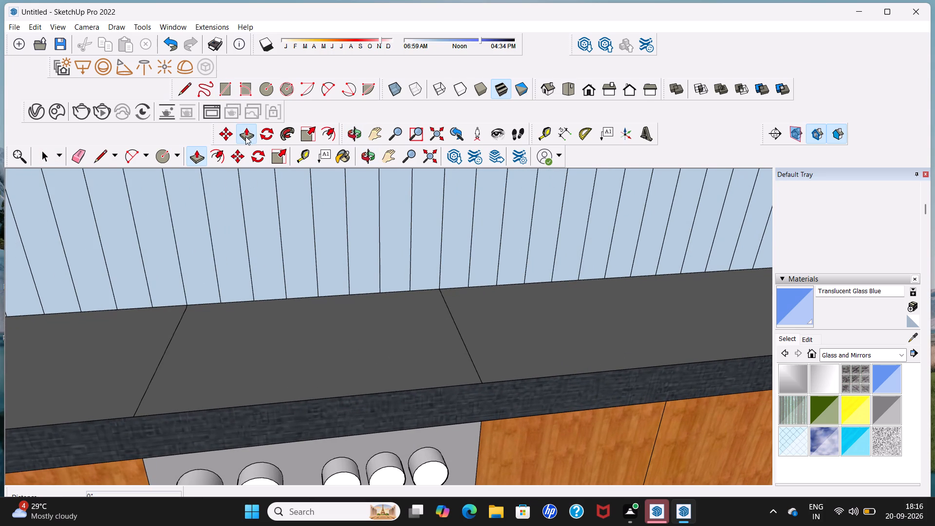
click(249, 371)
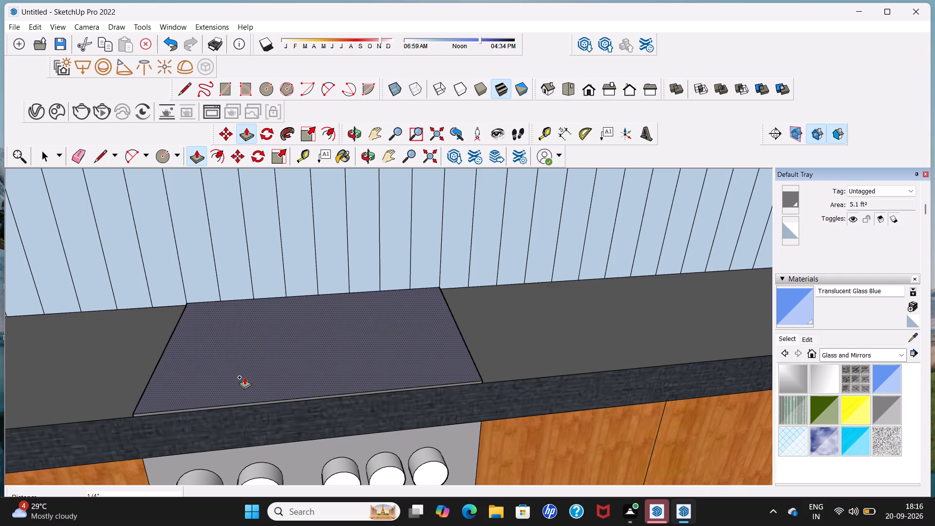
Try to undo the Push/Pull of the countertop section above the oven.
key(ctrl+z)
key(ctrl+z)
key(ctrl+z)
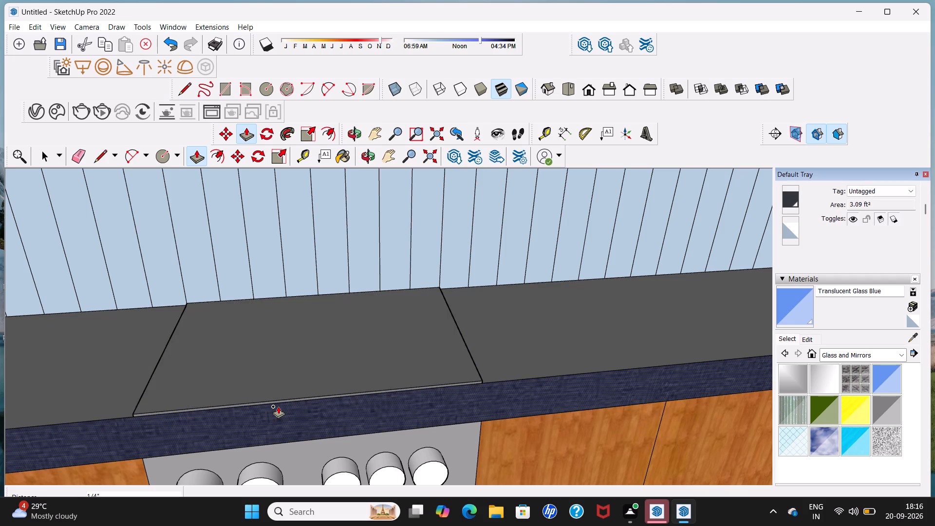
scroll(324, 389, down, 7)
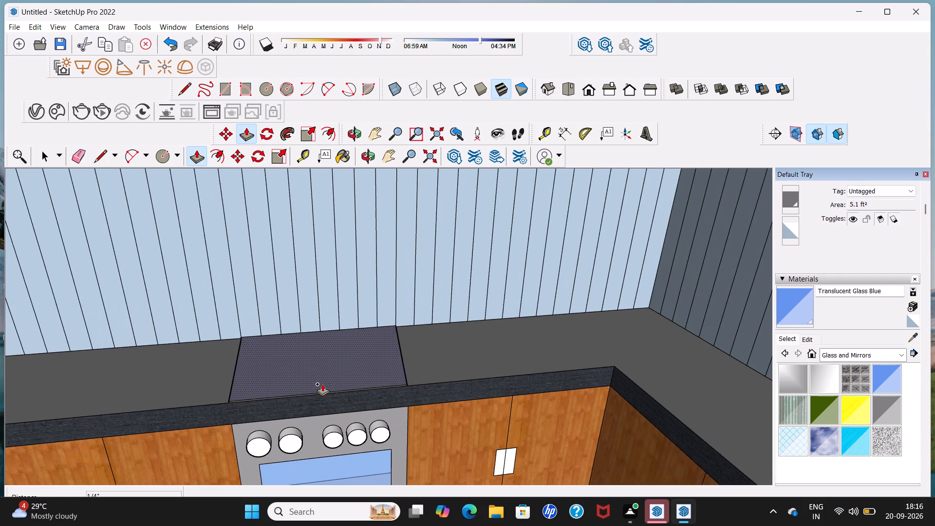
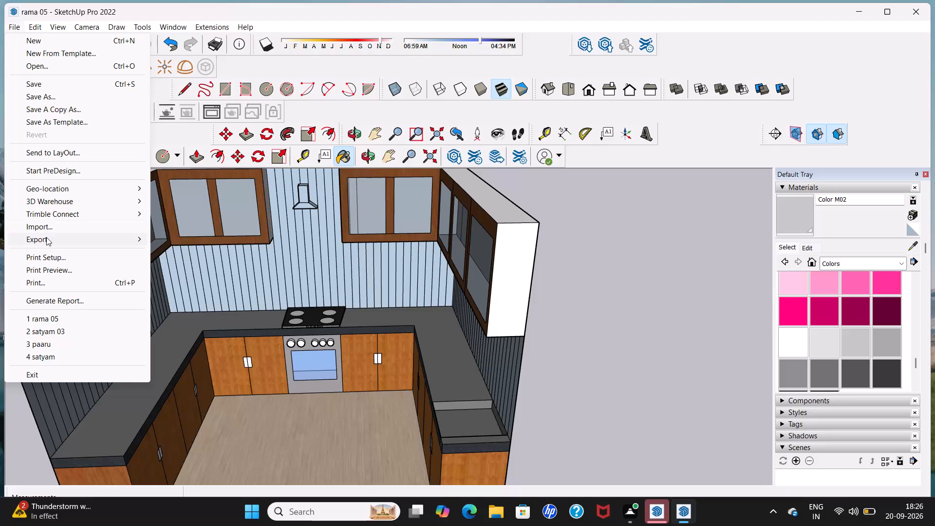
Export the current kitchen view as a 2D JPEG image named "rama 05 PDF" in the Documents folder.
click(46, 238)
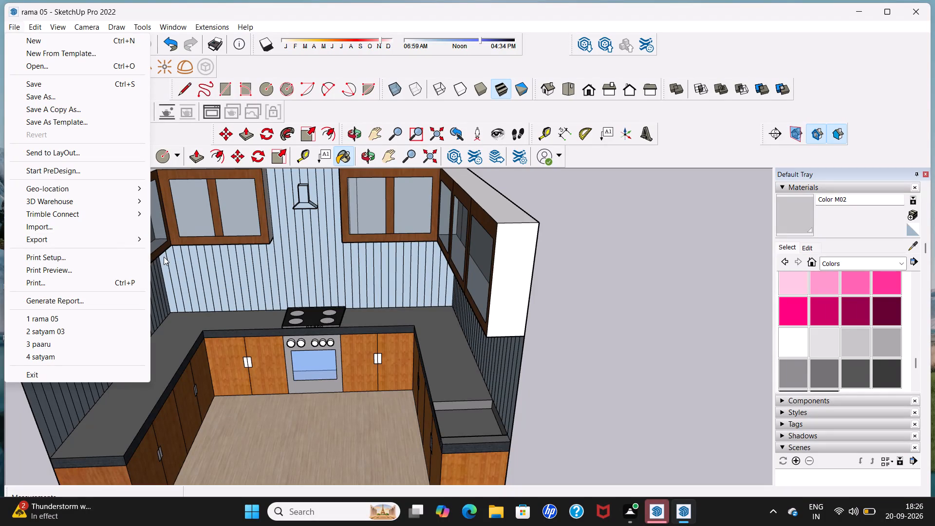
click(138, 241)
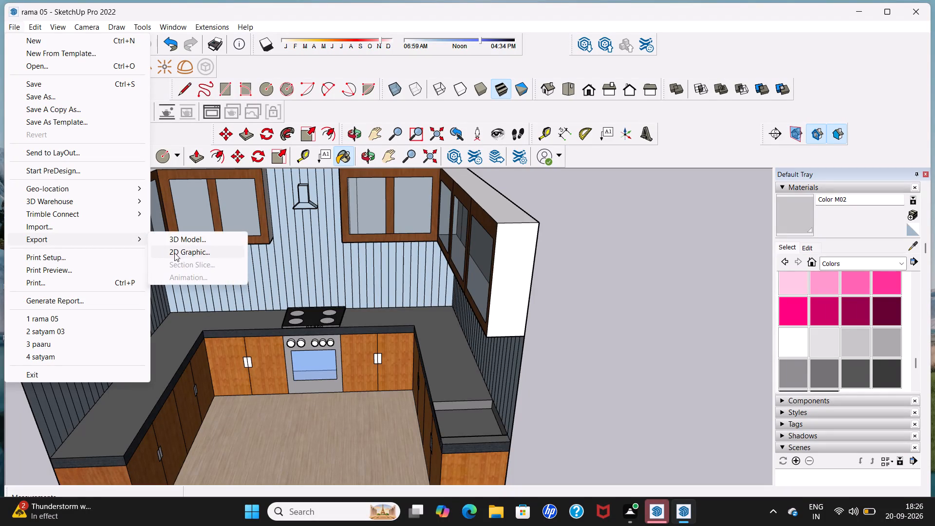
click(174, 253)
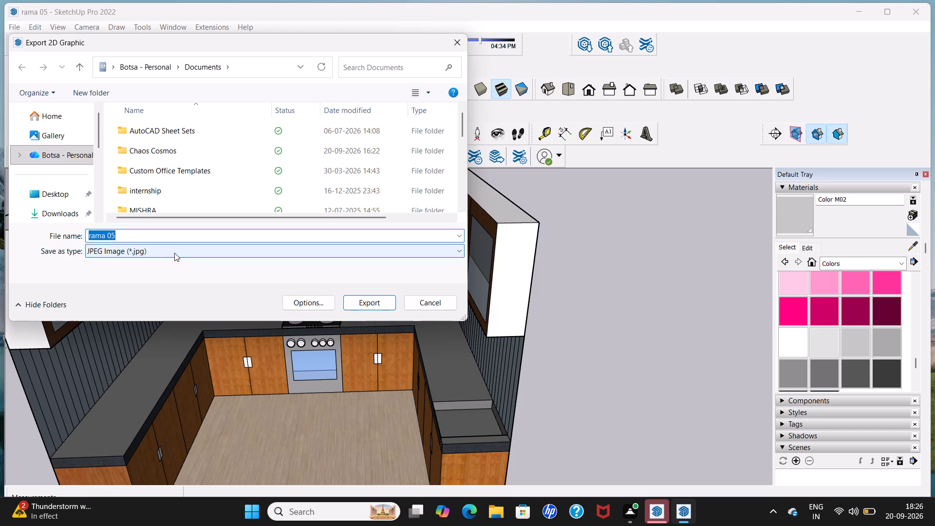
key(space)
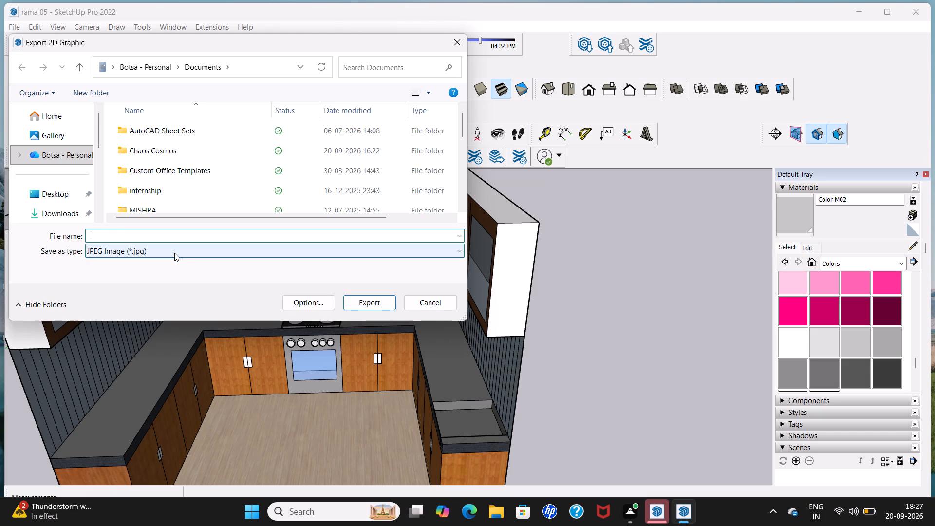
text(rama)
key(space)
text(05)
key(space)
text(PDF)
click(371, 308)
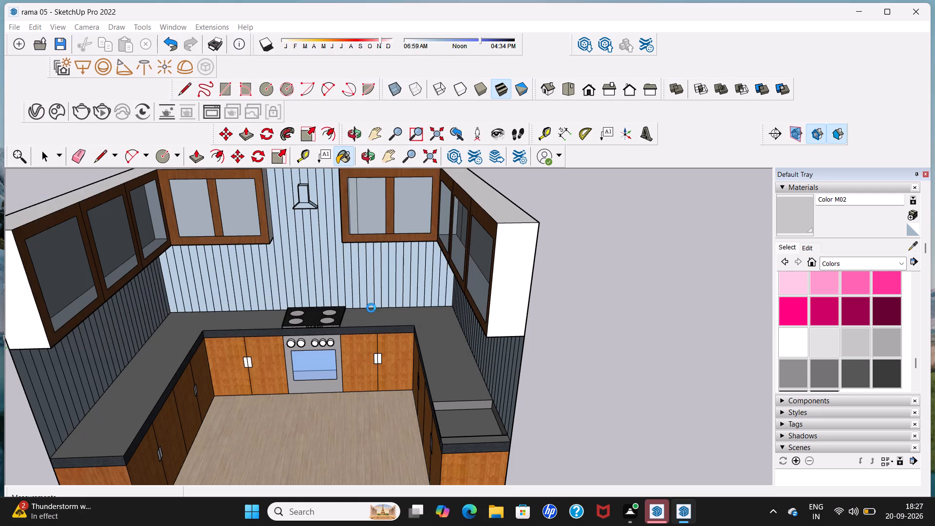